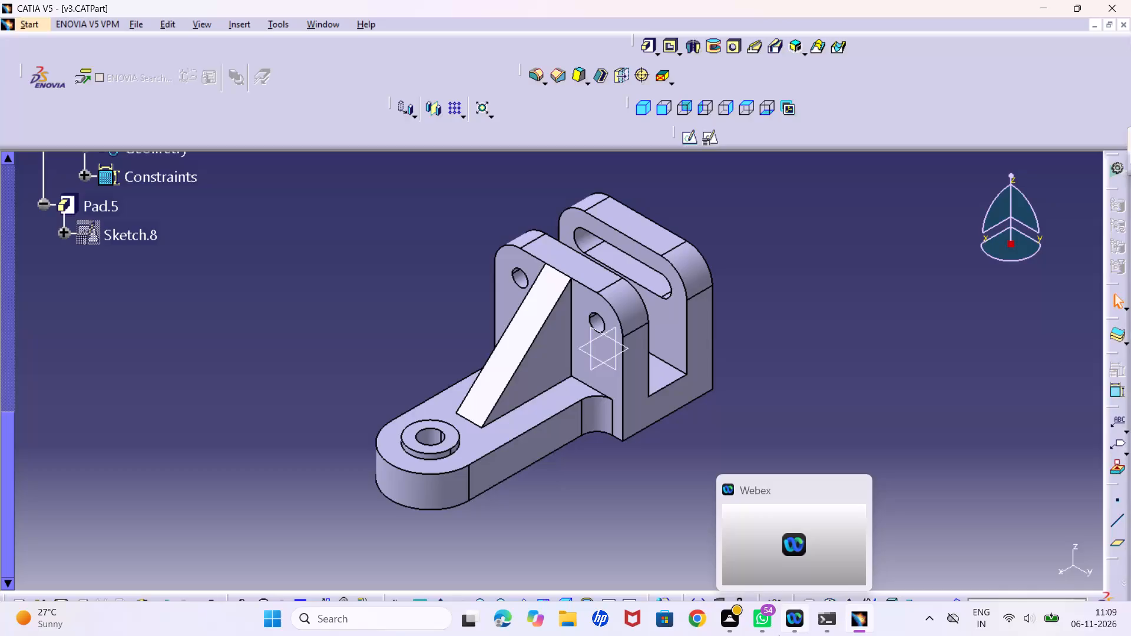
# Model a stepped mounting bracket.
# Create a new assembly product in Assembly Design.
pyautogui.click(30, 24)
pyautogui.click(48, 55)
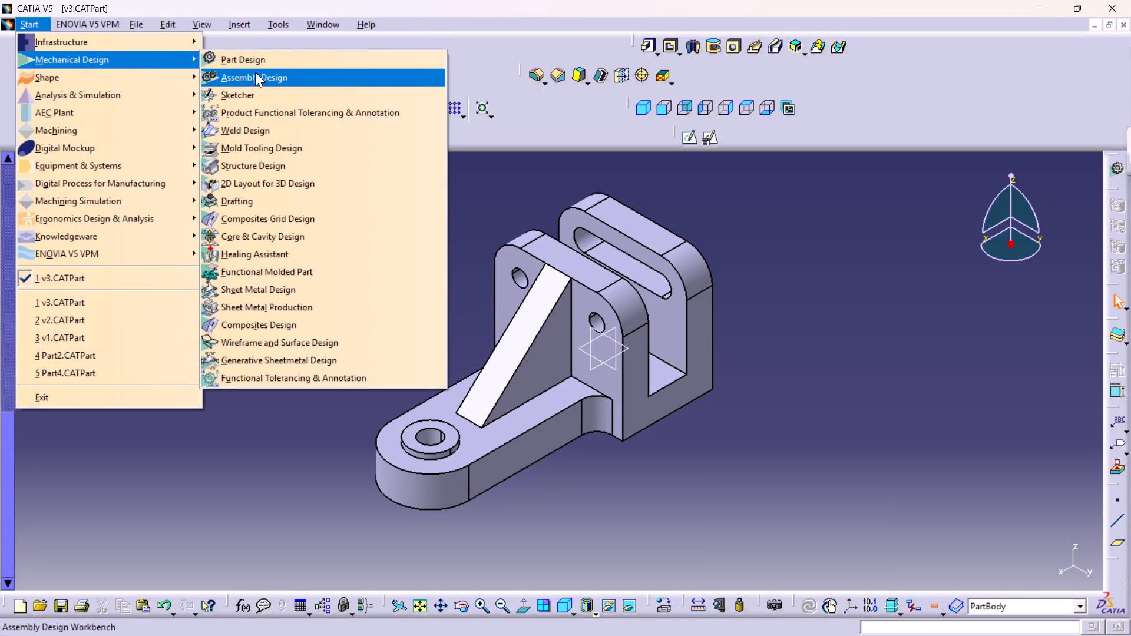
pyautogui.click(252, 68)
# Create a new part in Part Design, keeping the default name and hybrid design enabled.
pyautogui.click(31, 29)
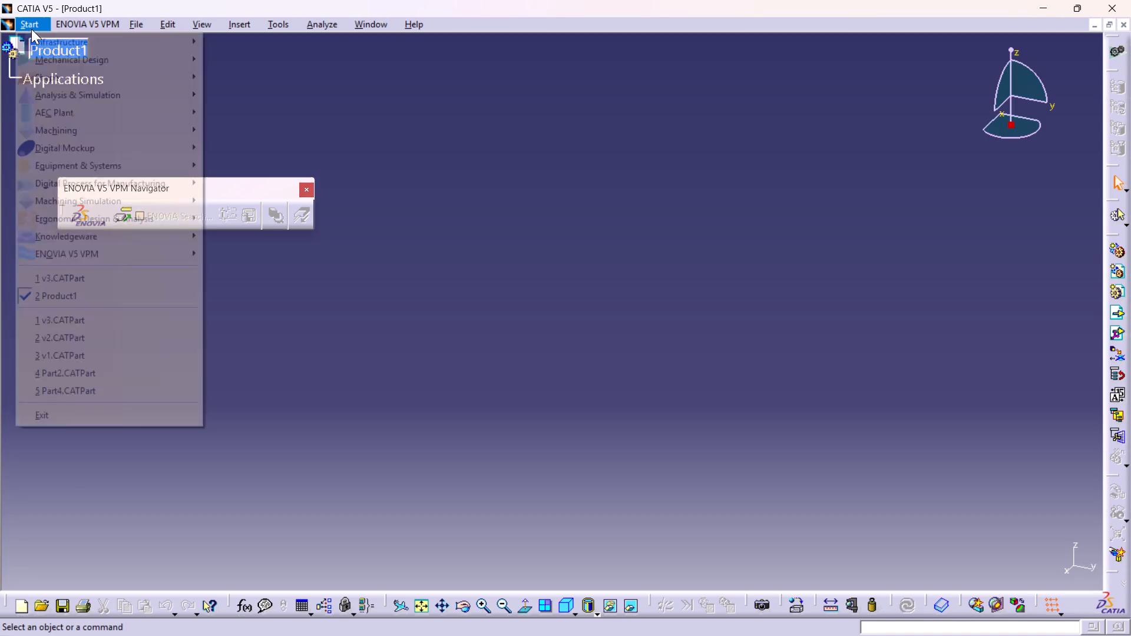
pyautogui.click(54, 58)
pyautogui.click(239, 63)
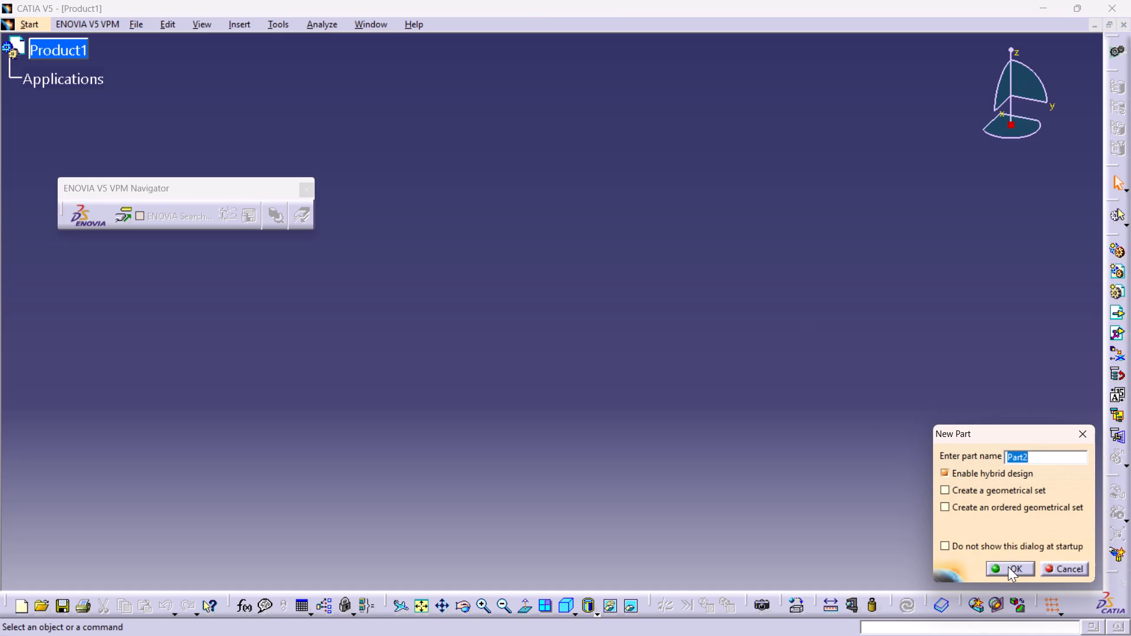
pyautogui.click(1008, 567)
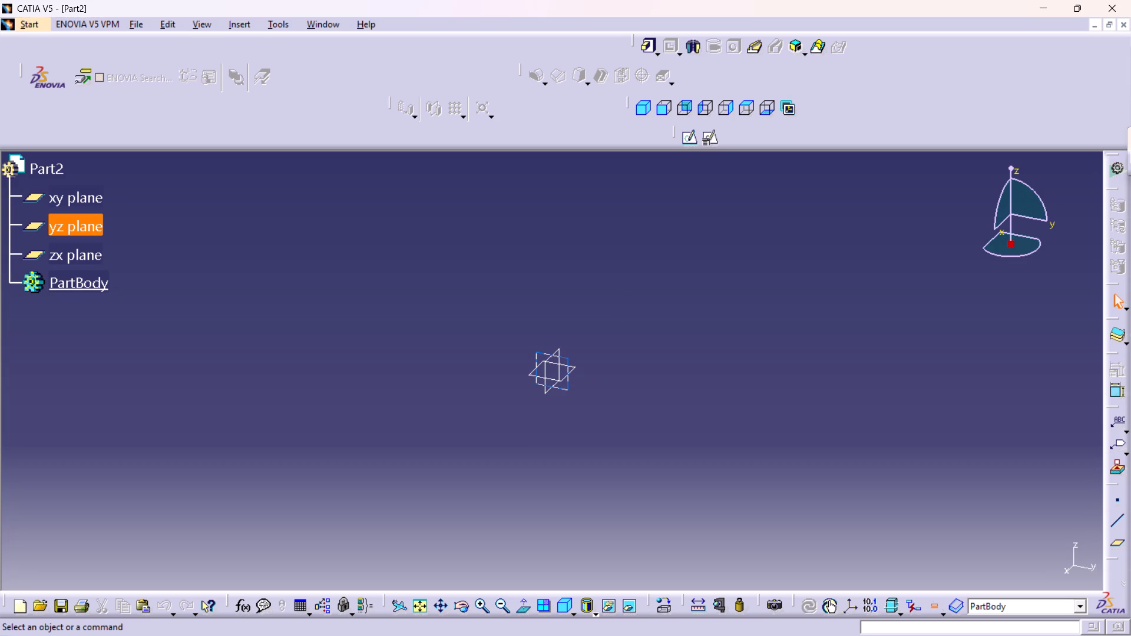
# Open a positioned sketch on the yz plane with the default positioning.
pyautogui.click(705, 131)
pyautogui.click(1008, 560)
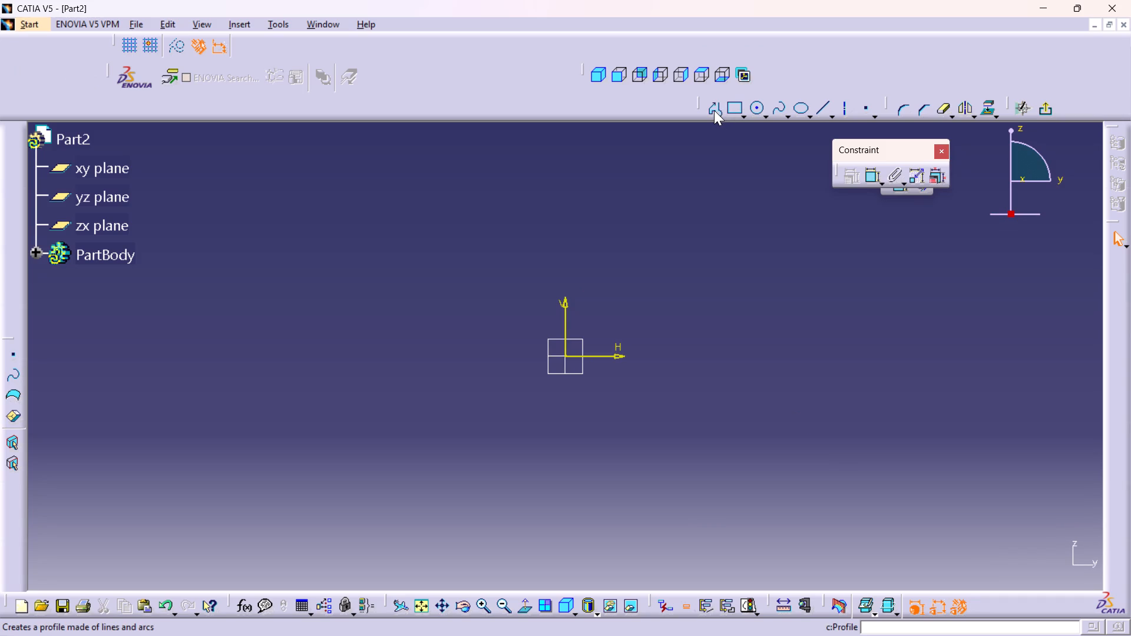
# Sketch the hat profile's upper outline with a raised section about 94 mm wide and 41 mm high, side flanges, and an end edge about 15 mm.
pyautogui.doubleClick(714, 111)
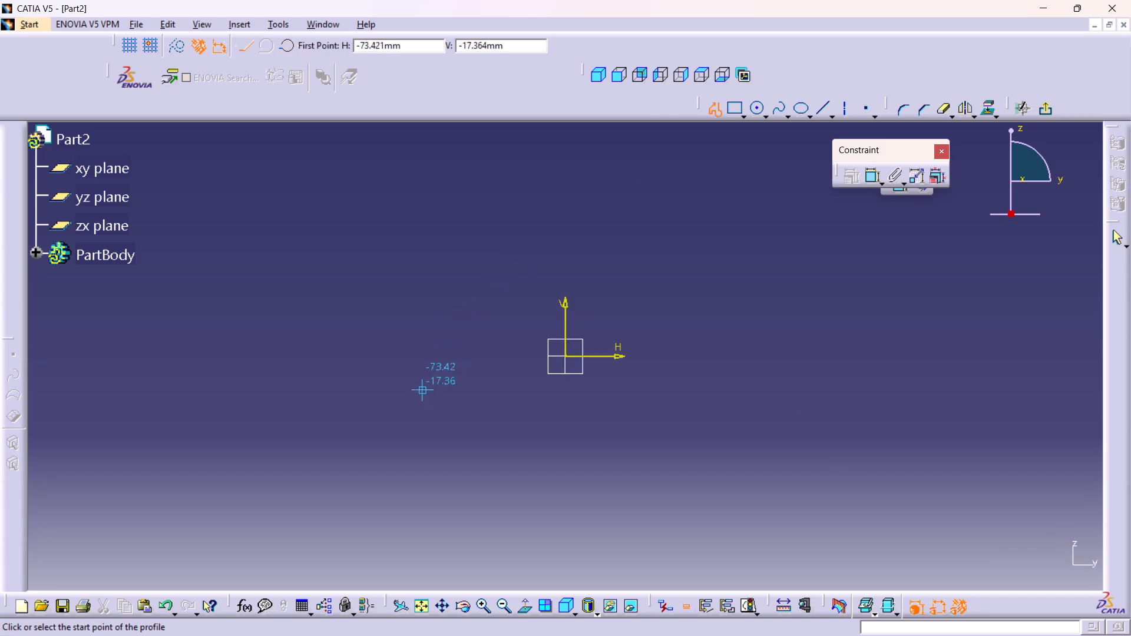
pyautogui.click(383, 357)
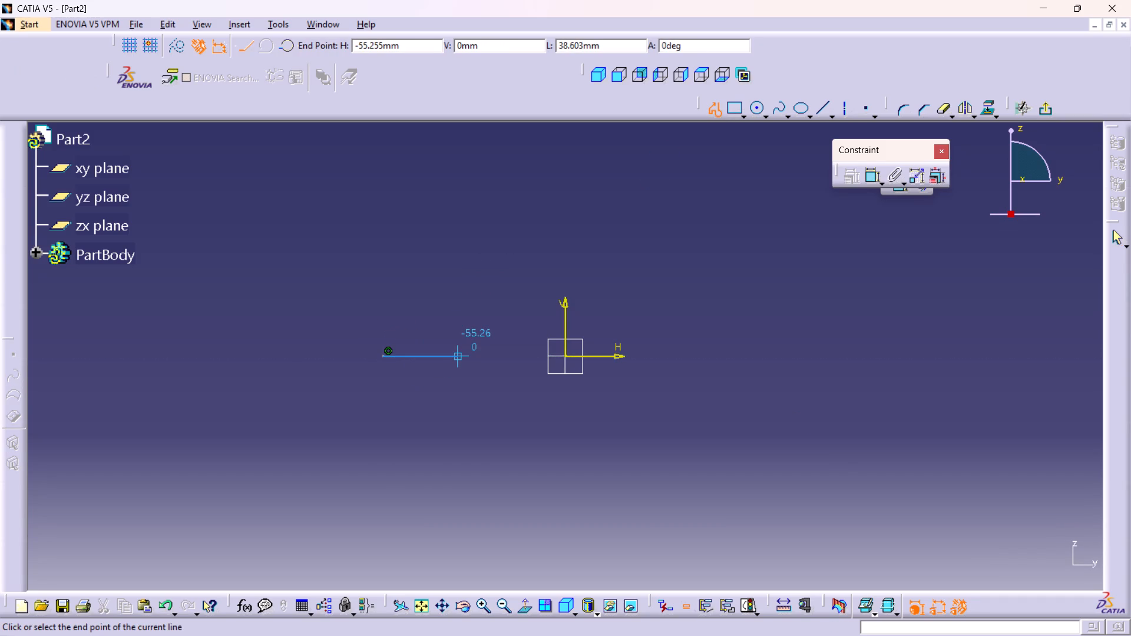
pyautogui.hotkey('ctrl', 'z')
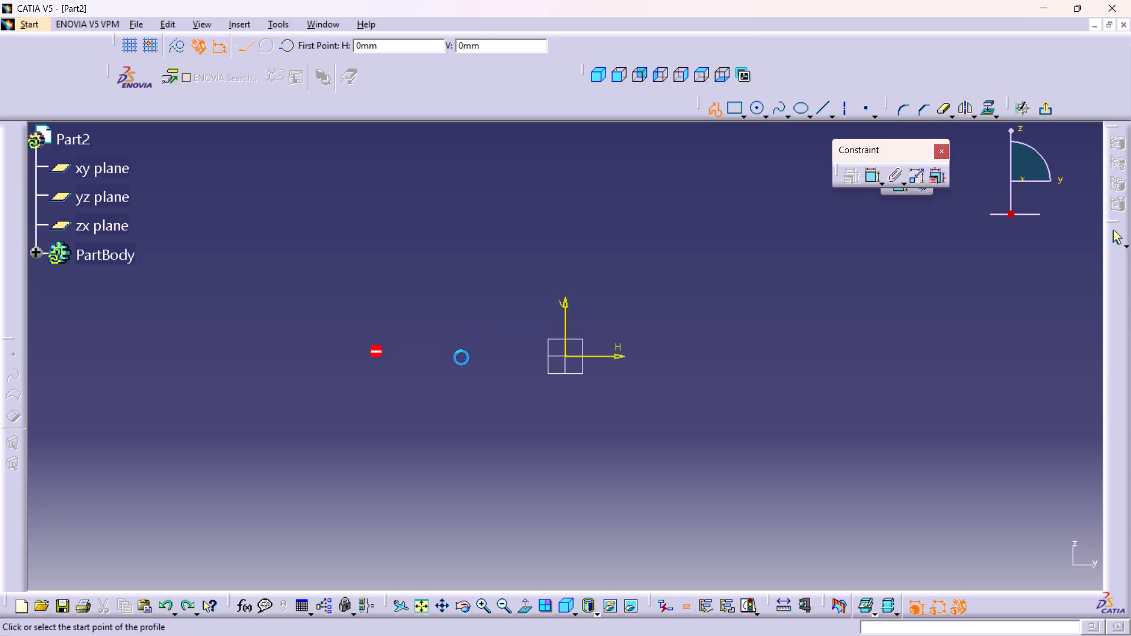
pyautogui.click(381, 340)
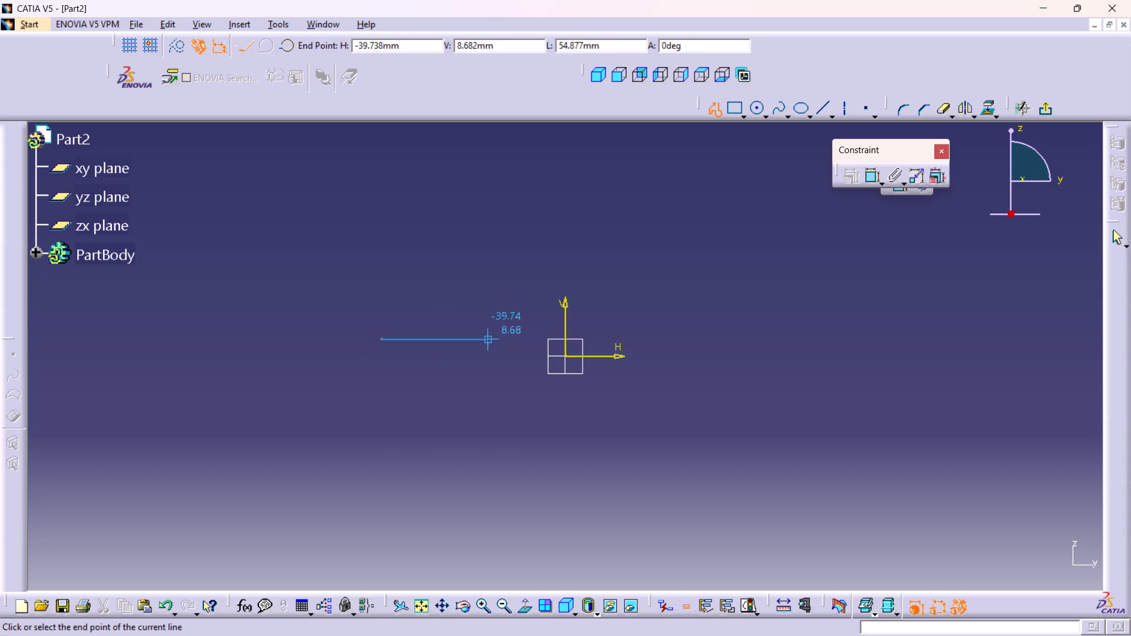
pyautogui.click(482, 342)
pyautogui.click(479, 259)
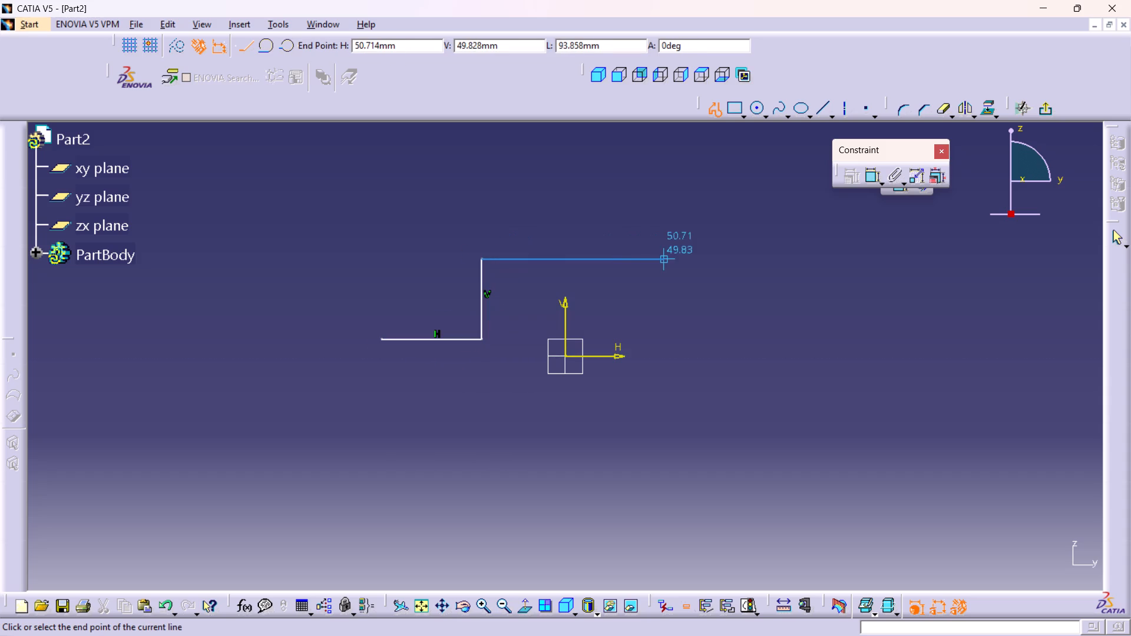
pyautogui.click(664, 259)
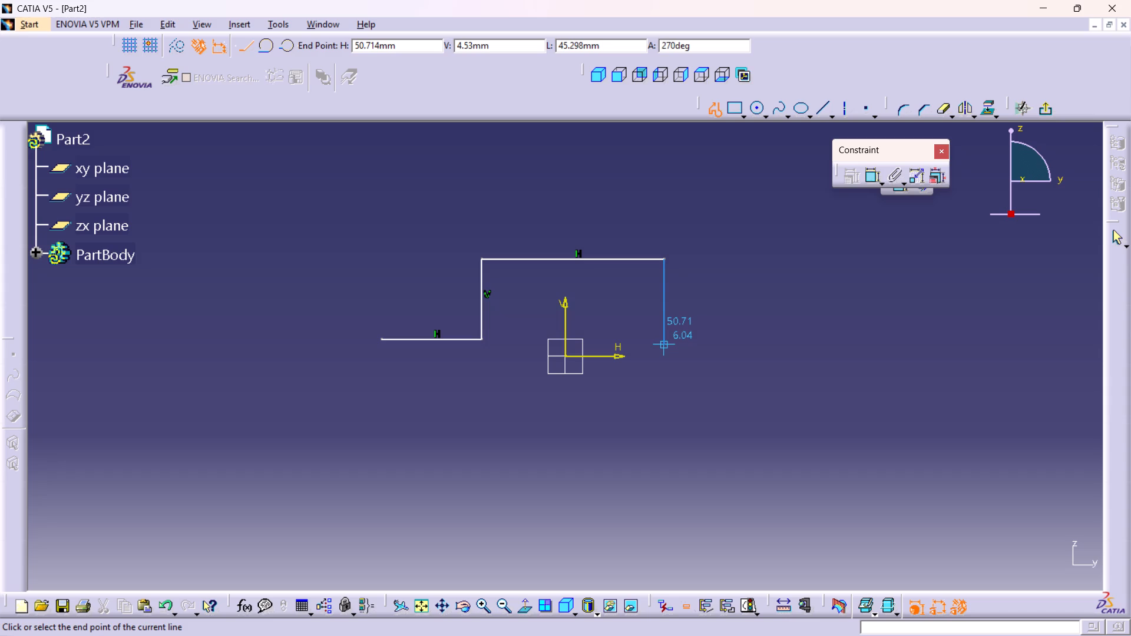
pyautogui.click(663, 340)
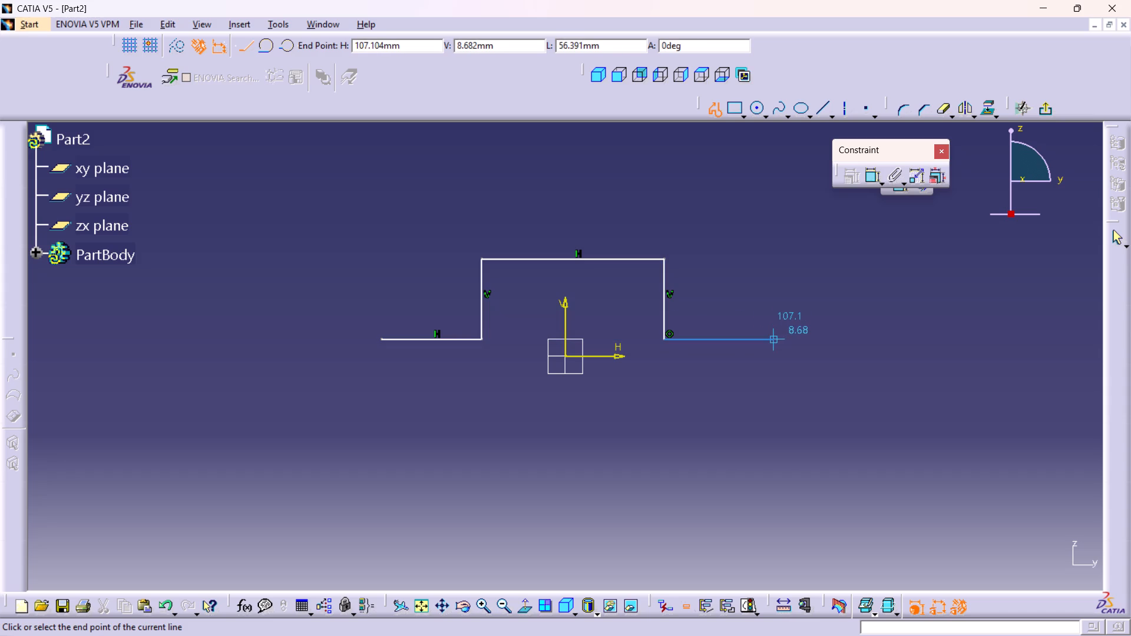
pyautogui.click(773, 339)
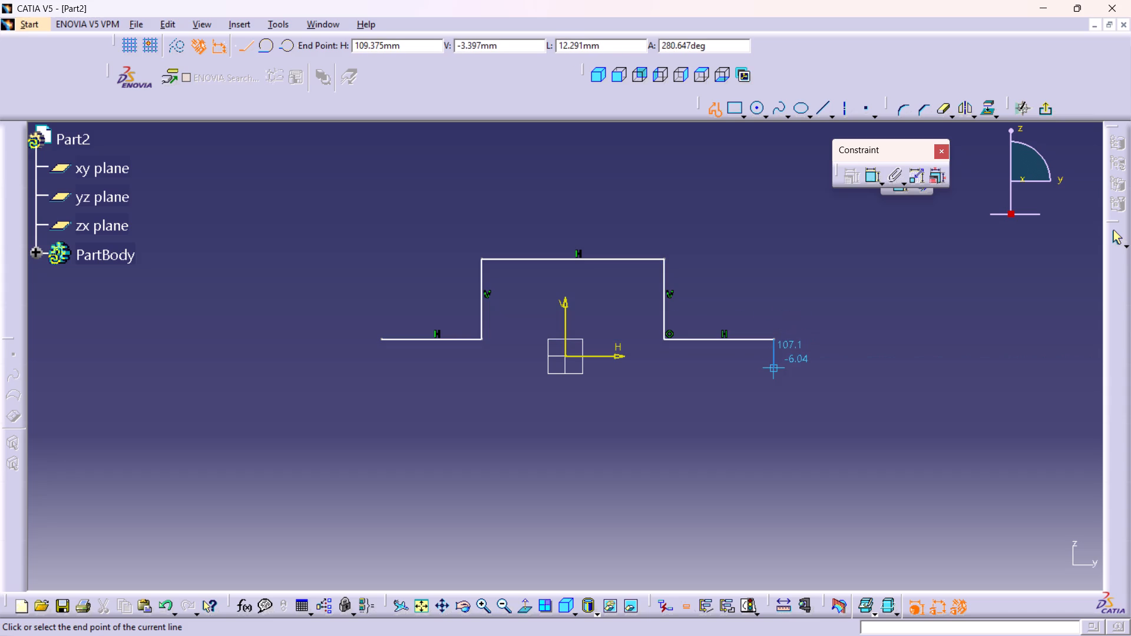
pyautogui.click(772, 369)
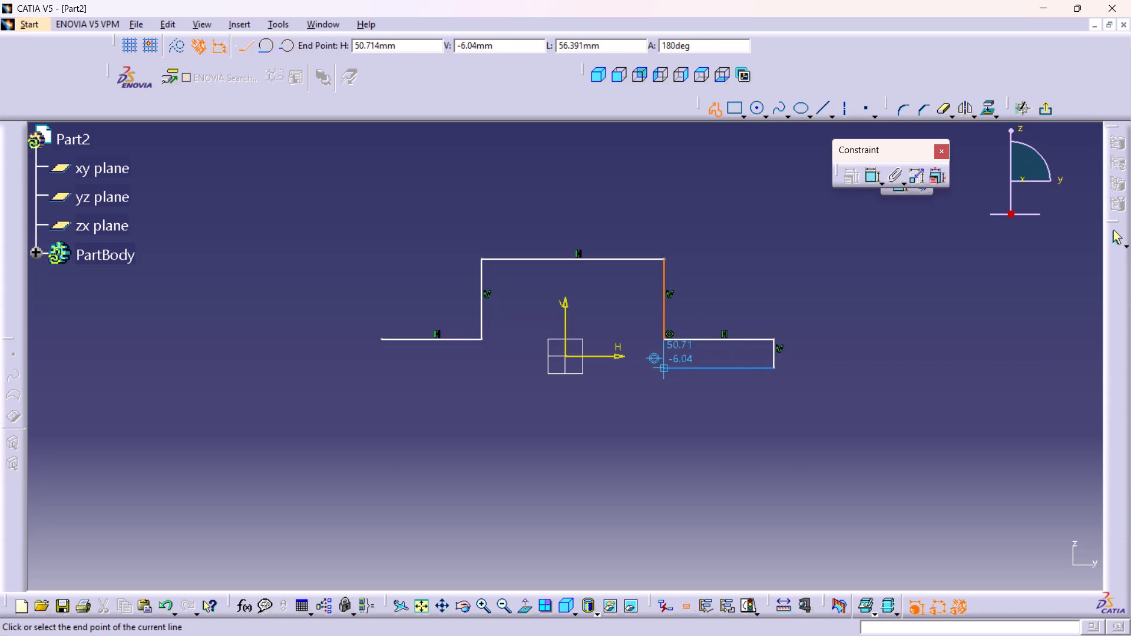
# Close the hat profile along its underside, with a central slot about 50 mm wide and 39 mm high.
pyautogui.click(624, 369)
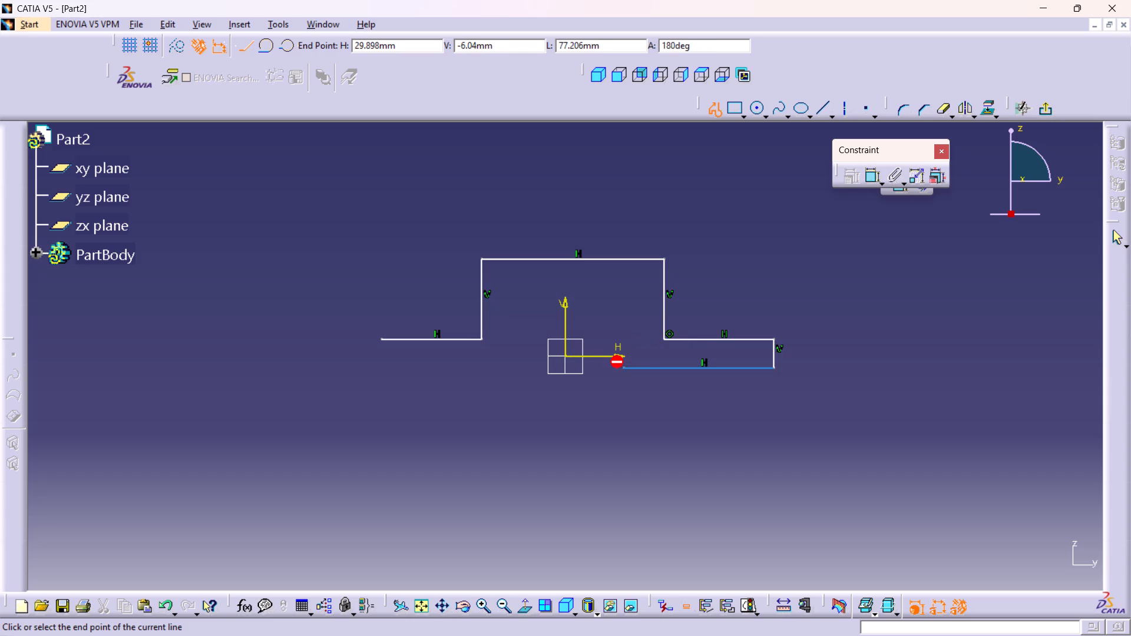
pyautogui.click(623, 291)
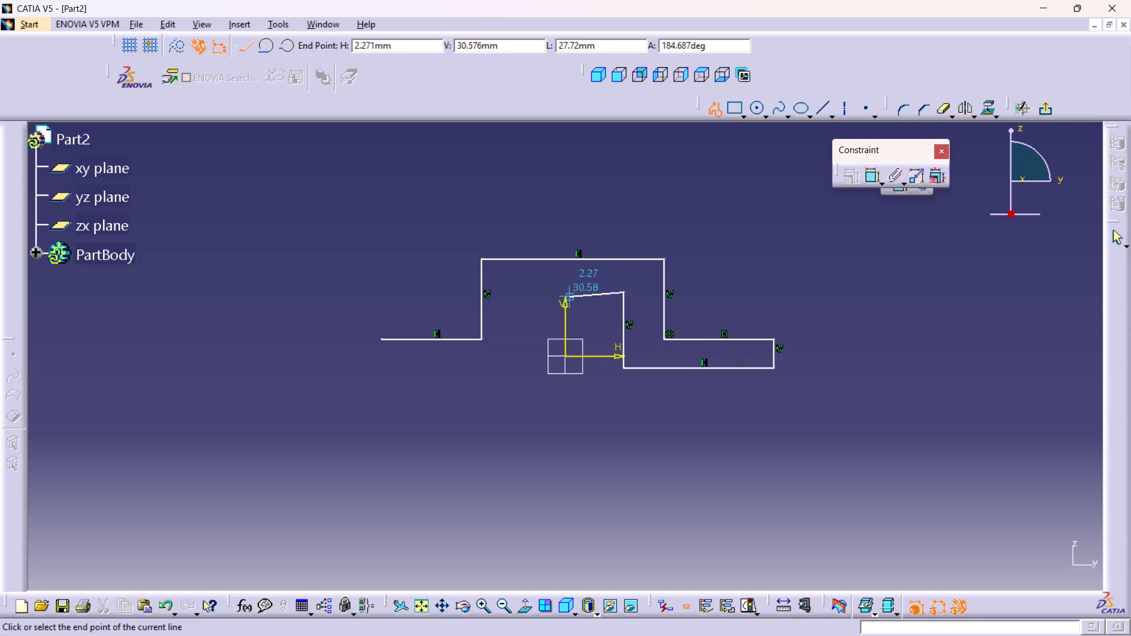
pyautogui.click(527, 290)
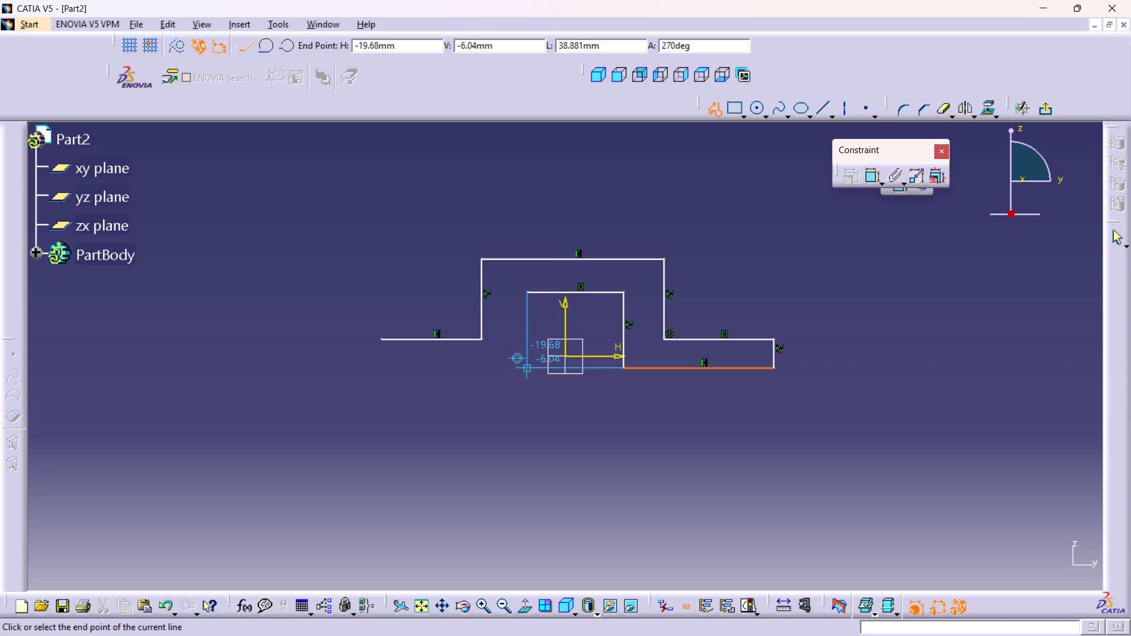
pyautogui.click(525, 367)
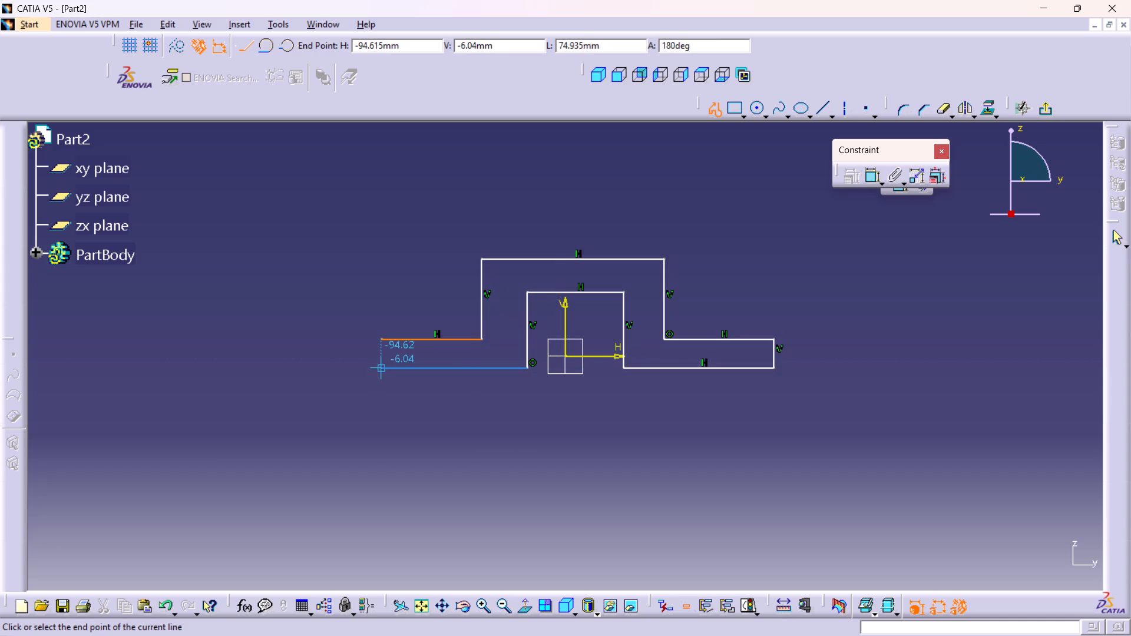
pyautogui.click(381, 364)
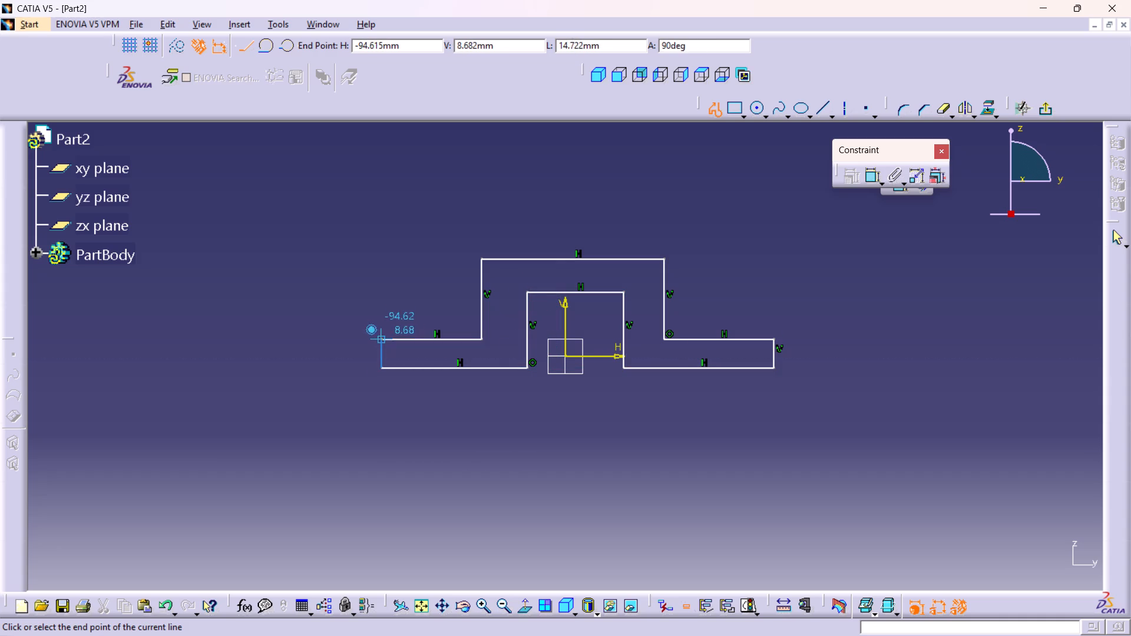
pyautogui.click(381, 341)
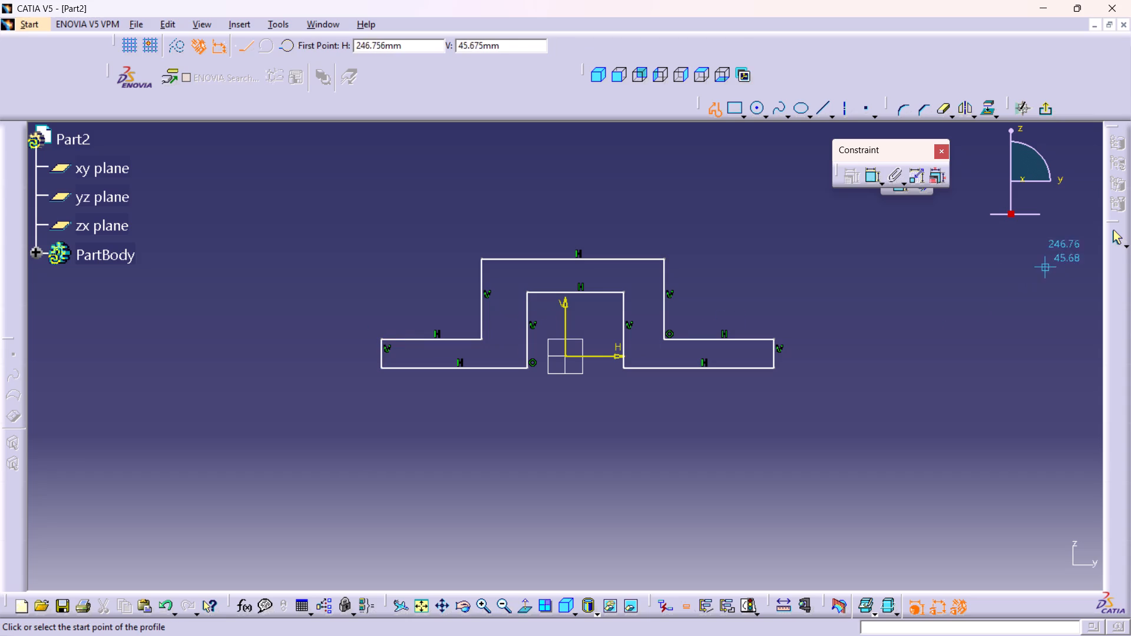
pyautogui.click(1116, 238)
# Constrain the two outer vertical edges of the raised section symmetric about the vertical sketch axis.
pyautogui.moveTo(836, 285); pyautogui.dragTo(819, 254, button='middle')
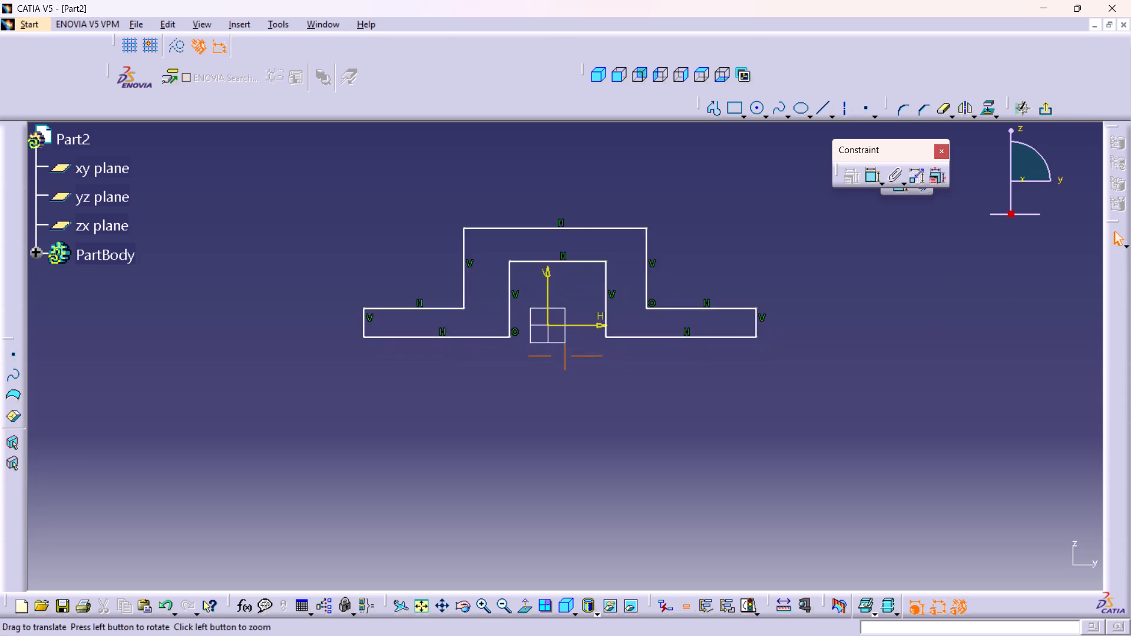
pyautogui.moveTo(819, 254); pyautogui.dragTo(815, 250, button='middle')
pyautogui.moveTo(700, 253); pyautogui.dragTo(700, 228, button='middle')
pyautogui.rightClick(700, 253)
pyautogui.moveTo(715, 233); pyautogui.dragTo(720, 287, button='middle')
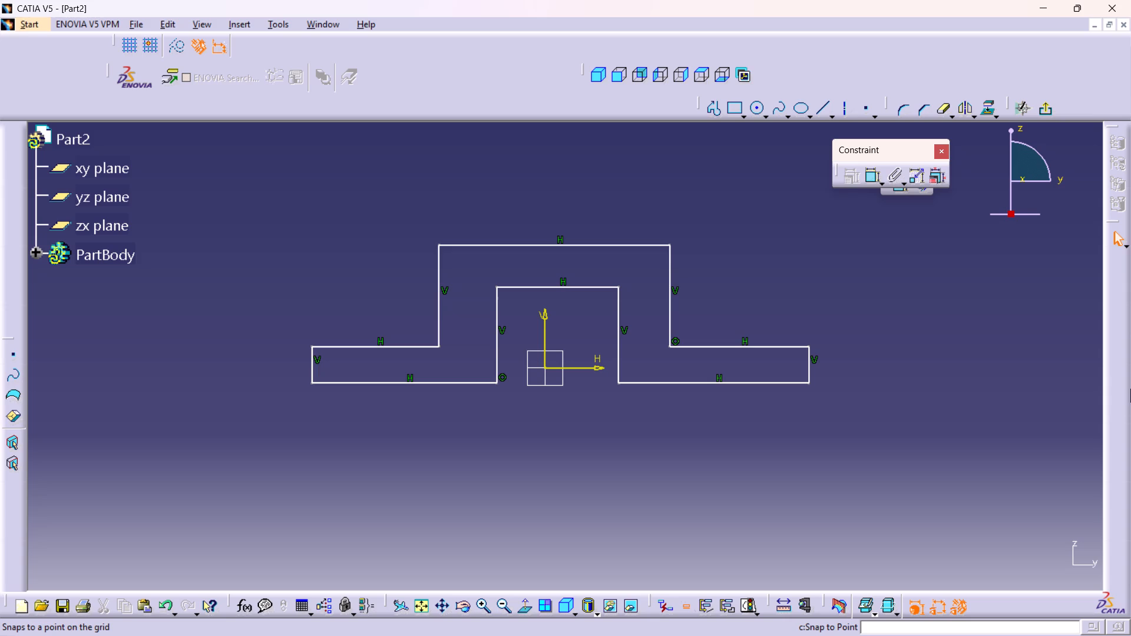
pyautogui.doubleClick(872, 170)
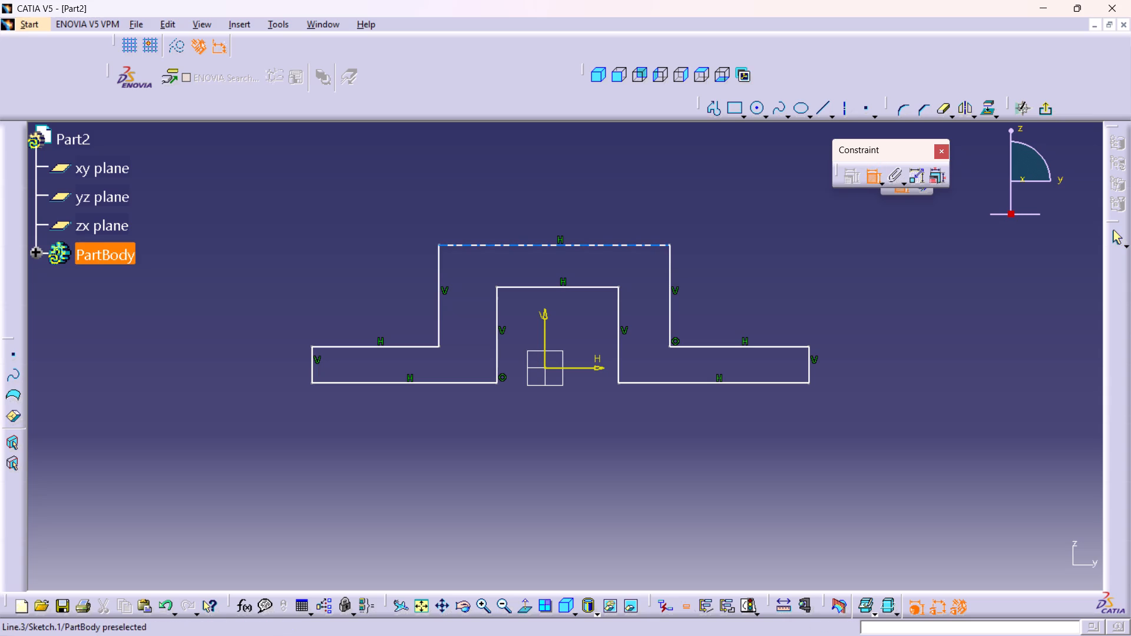
pyautogui.click(439, 266)
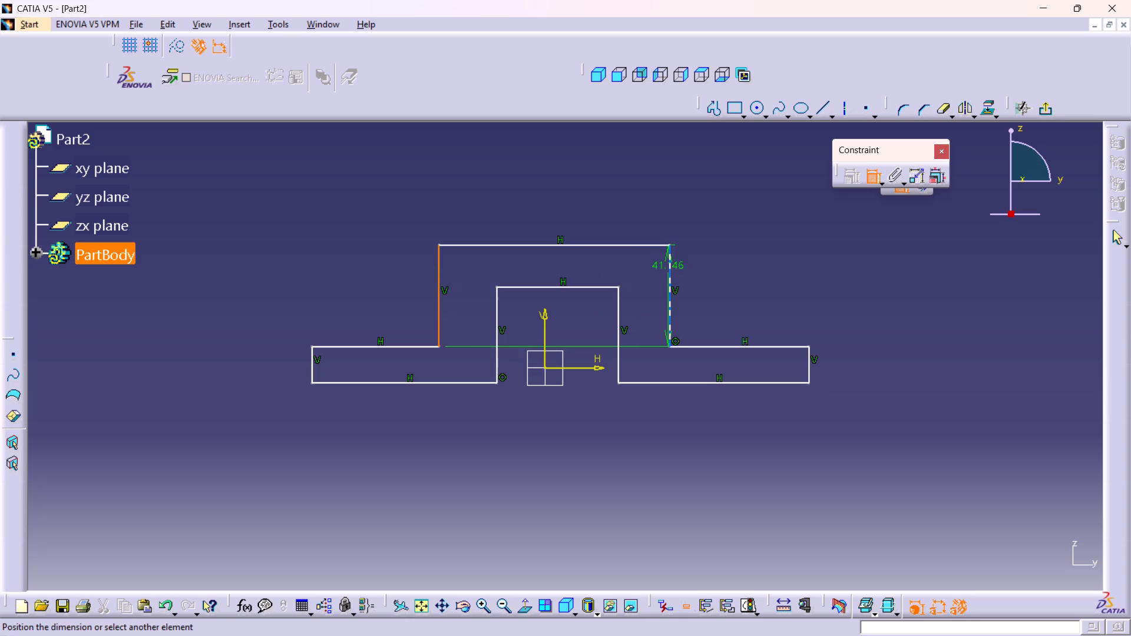
pyautogui.click(669, 268)
pyautogui.rightClick(622, 177)
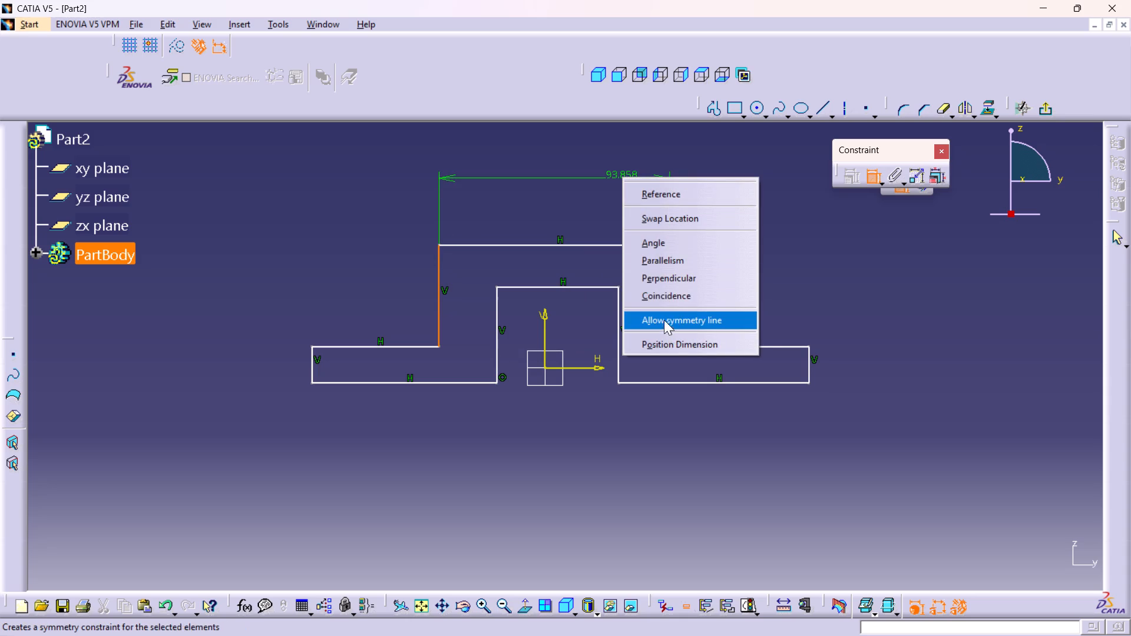
pyautogui.click(659, 317)
pyautogui.click(544, 312)
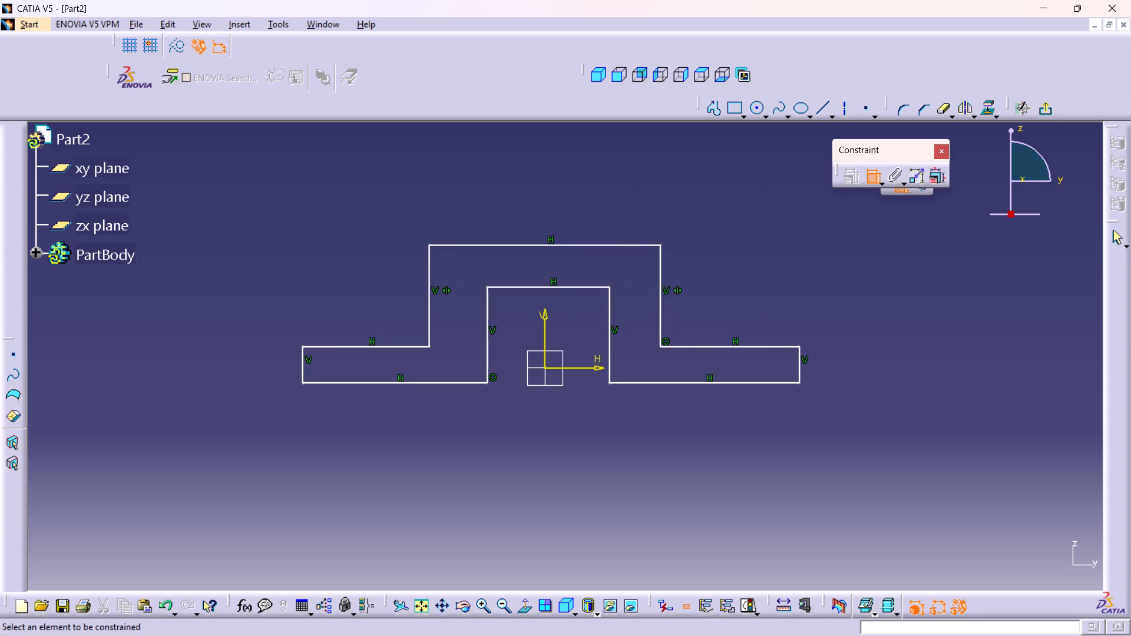
# Constrain the two vertical edges of the central slot symmetric about the vertical sketch axis.
pyautogui.click(489, 302)
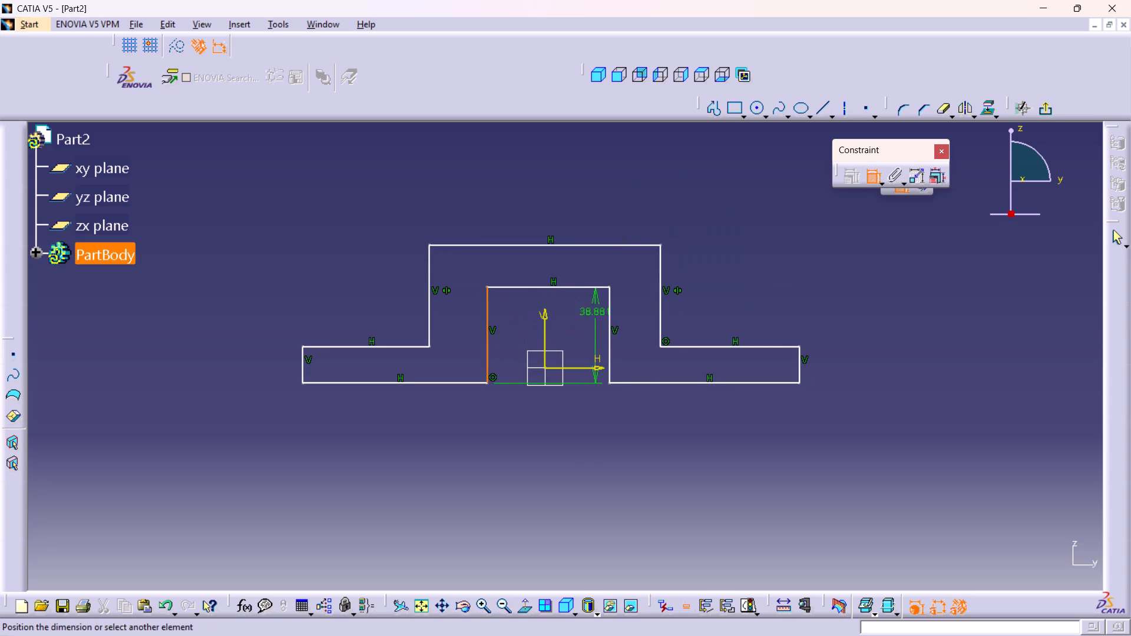
pyautogui.click(609, 296)
pyautogui.rightClick(590, 184)
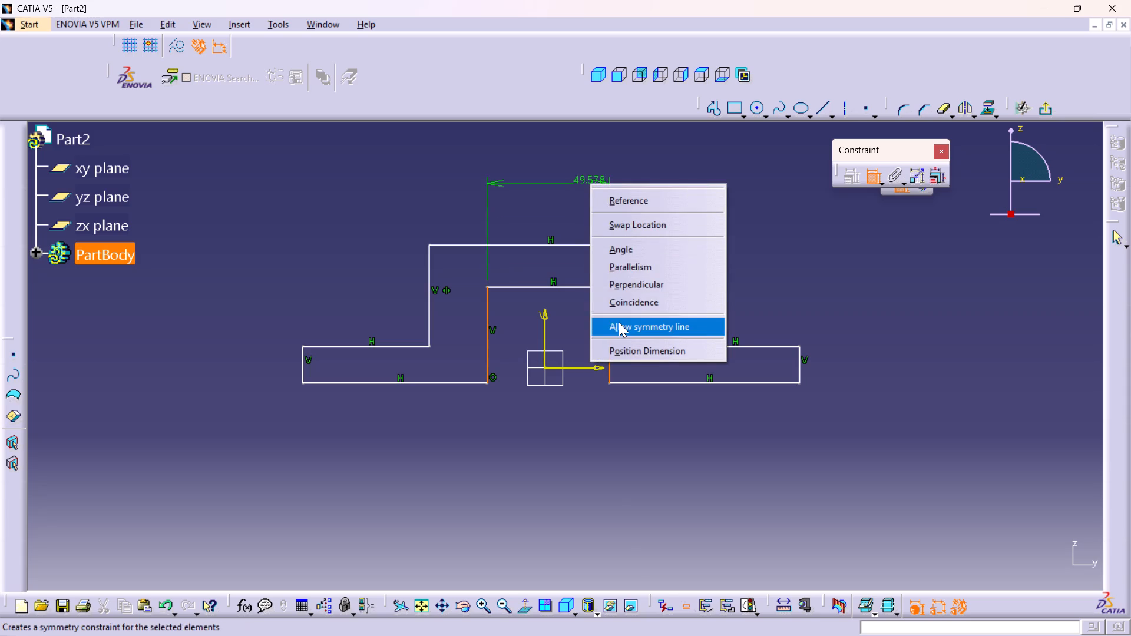
pyautogui.click(619, 322)
pyautogui.click(541, 315)
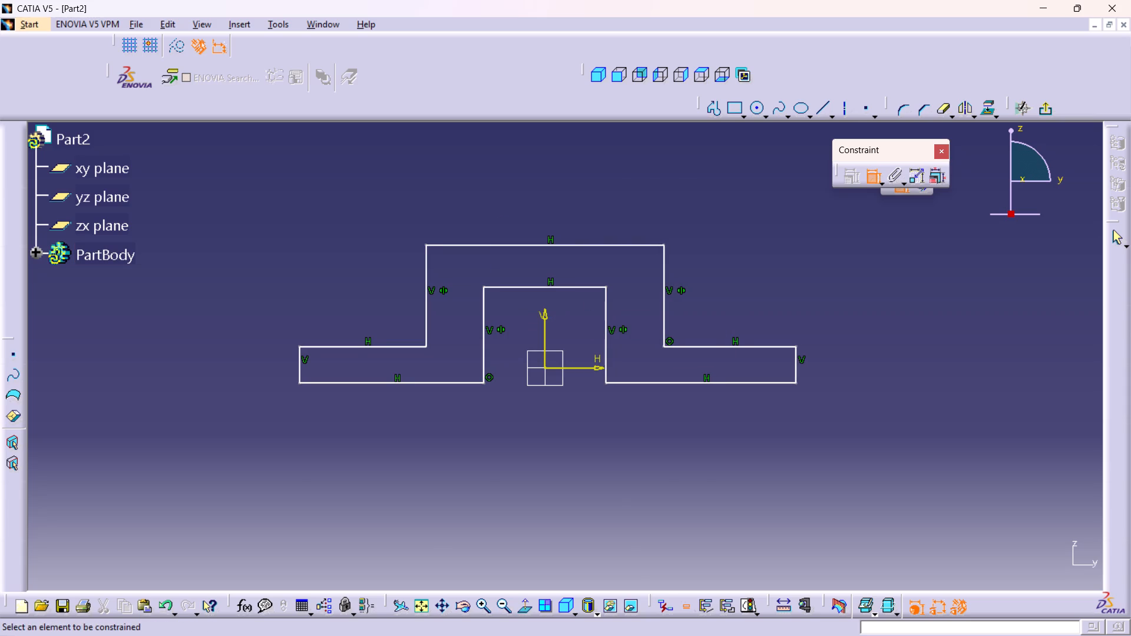
# Dimension the central slot's width and set it to 18 mm.
pyautogui.click(482, 304)
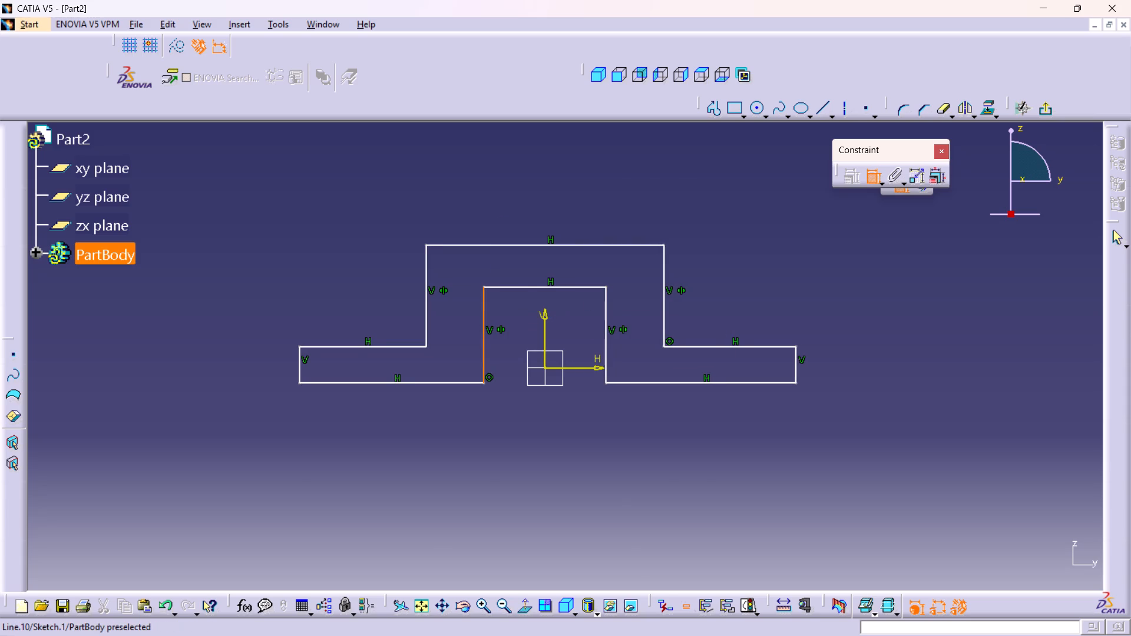
pyautogui.click(607, 316)
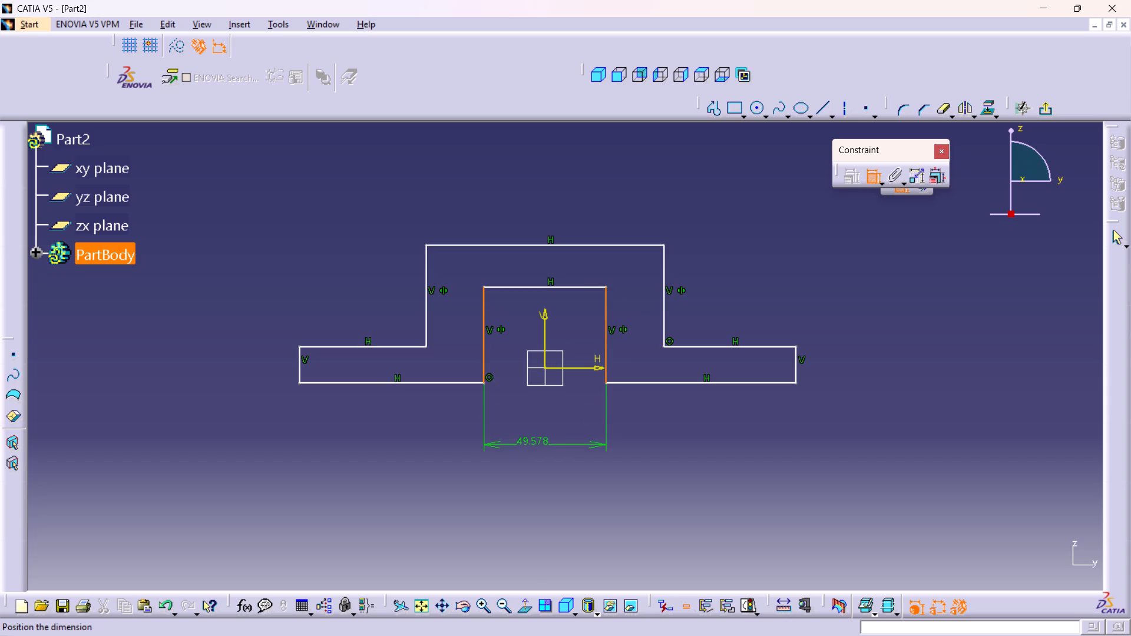
pyautogui.click(534, 445)
pyautogui.doubleClick(529, 438)
pyautogui.write('18')
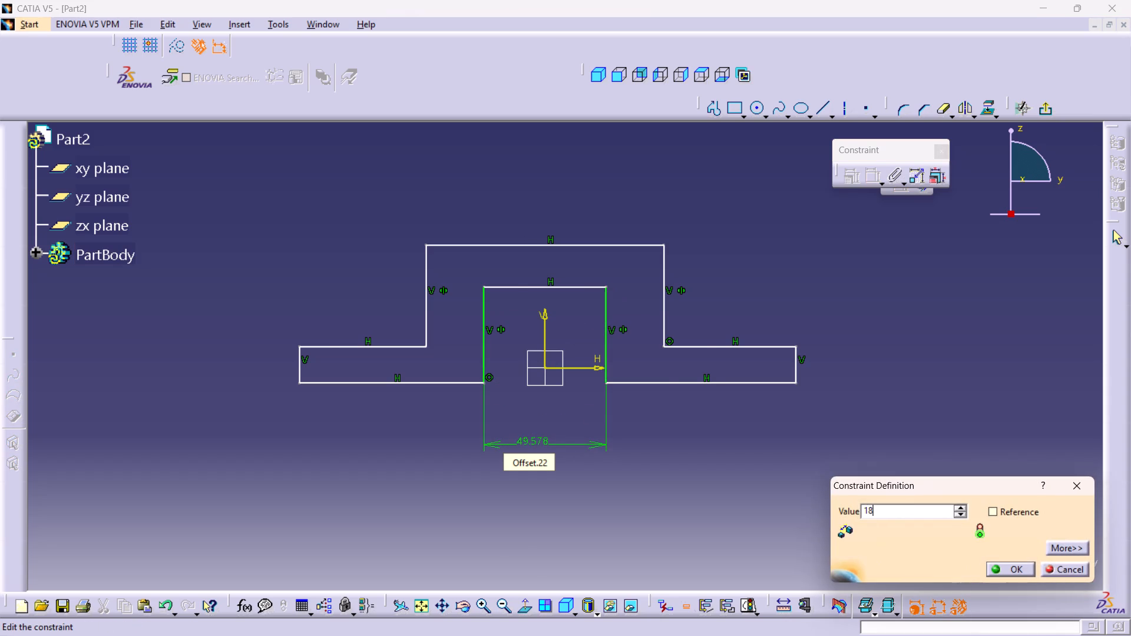
pyautogui.press('Return')
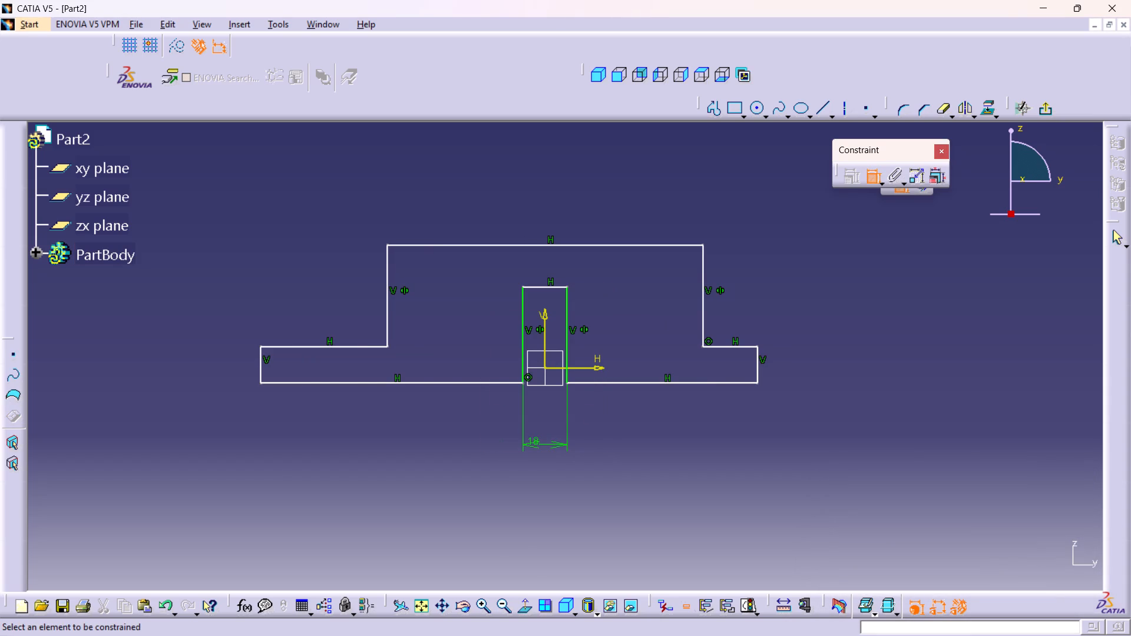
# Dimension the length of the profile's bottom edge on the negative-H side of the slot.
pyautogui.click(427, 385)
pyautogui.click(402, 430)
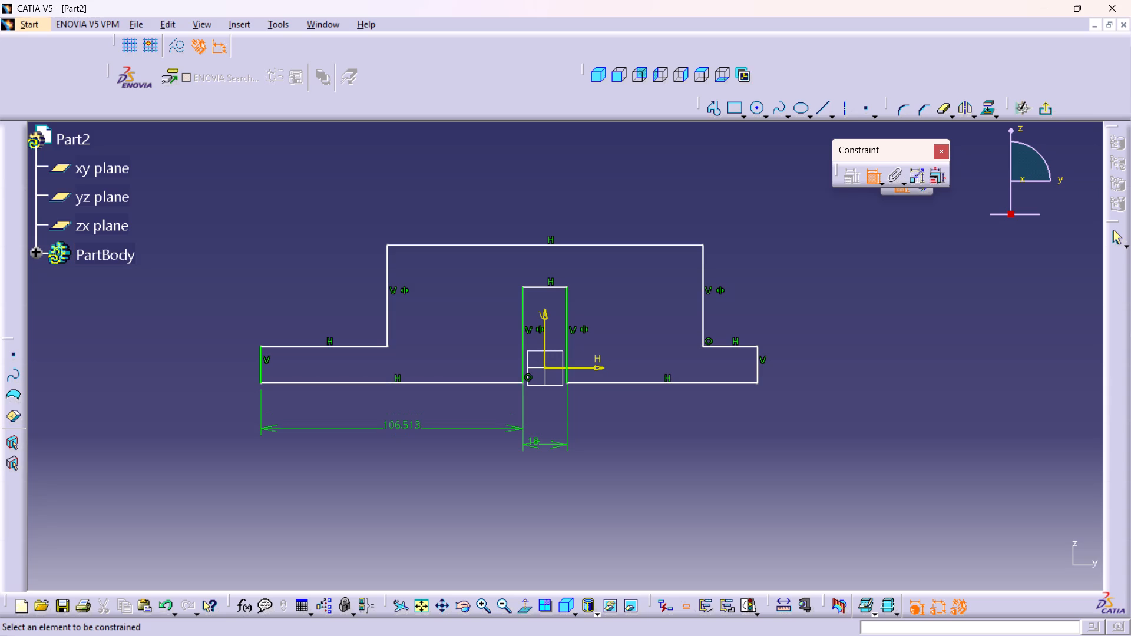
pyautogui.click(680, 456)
# Delete the length dimension of the profile's bottom edge on the negative-H side of the slot.
pyautogui.rightClick(409, 426)
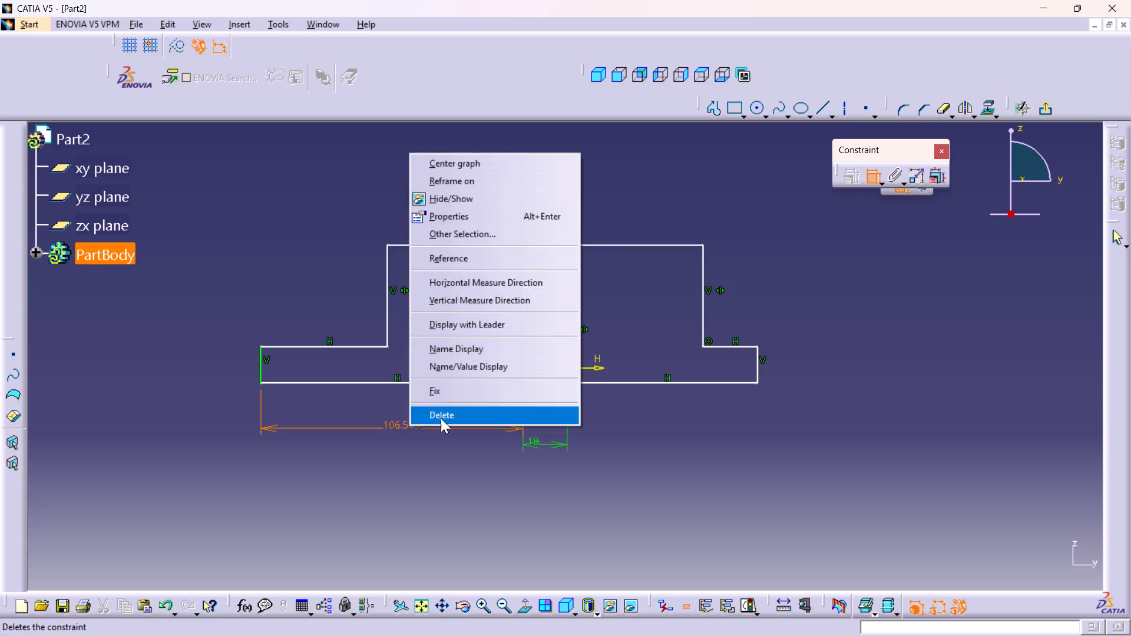
pyautogui.click(441, 418)
# Dimension the profile's overall width between its two outermost vertical edges, placing the dimension below the slot width dimension.
pyautogui.click(258, 360)
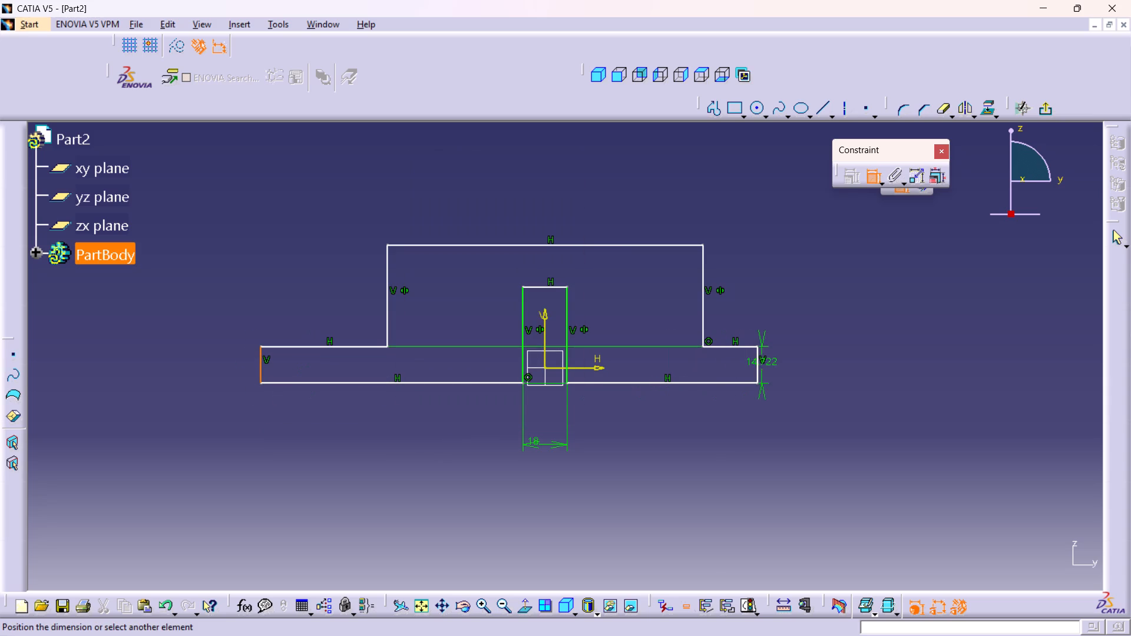
pyautogui.click(758, 366)
pyautogui.click(549, 498)
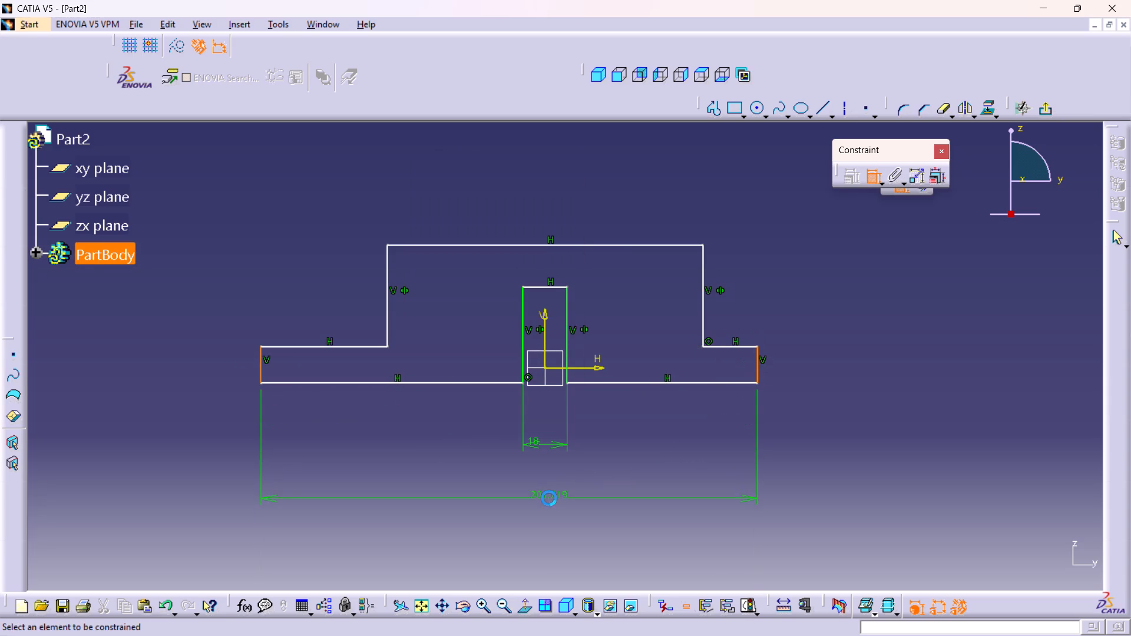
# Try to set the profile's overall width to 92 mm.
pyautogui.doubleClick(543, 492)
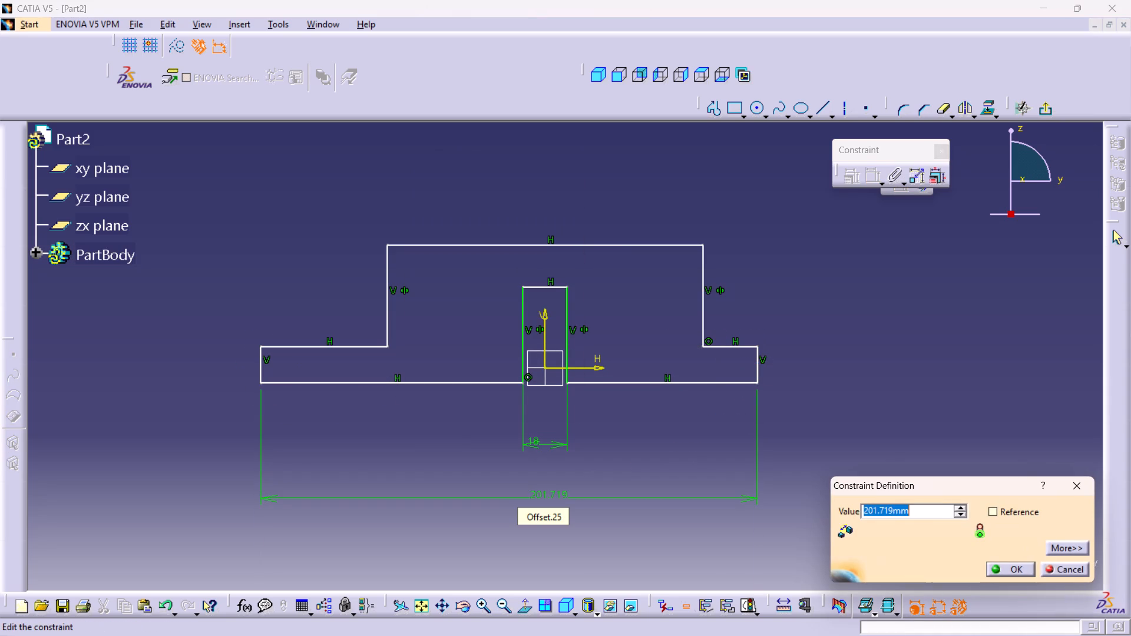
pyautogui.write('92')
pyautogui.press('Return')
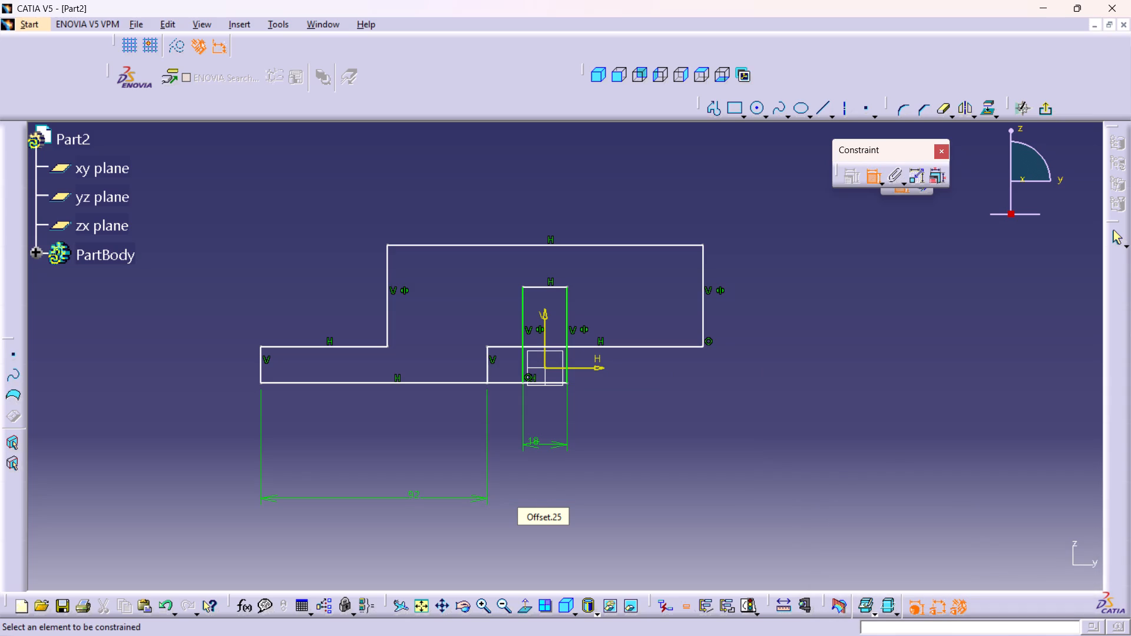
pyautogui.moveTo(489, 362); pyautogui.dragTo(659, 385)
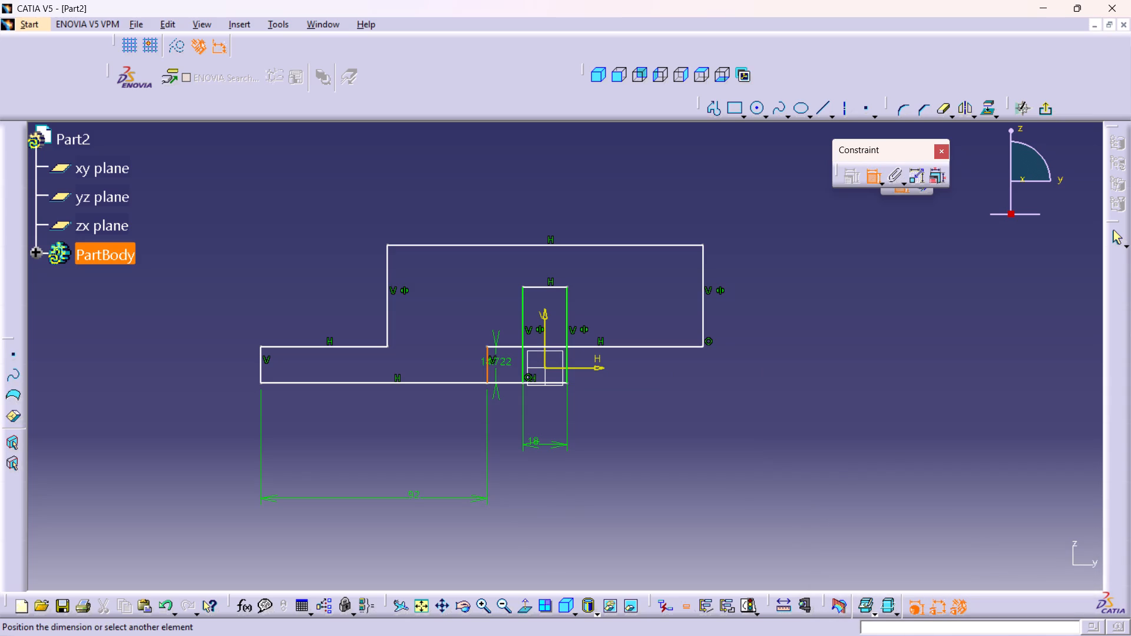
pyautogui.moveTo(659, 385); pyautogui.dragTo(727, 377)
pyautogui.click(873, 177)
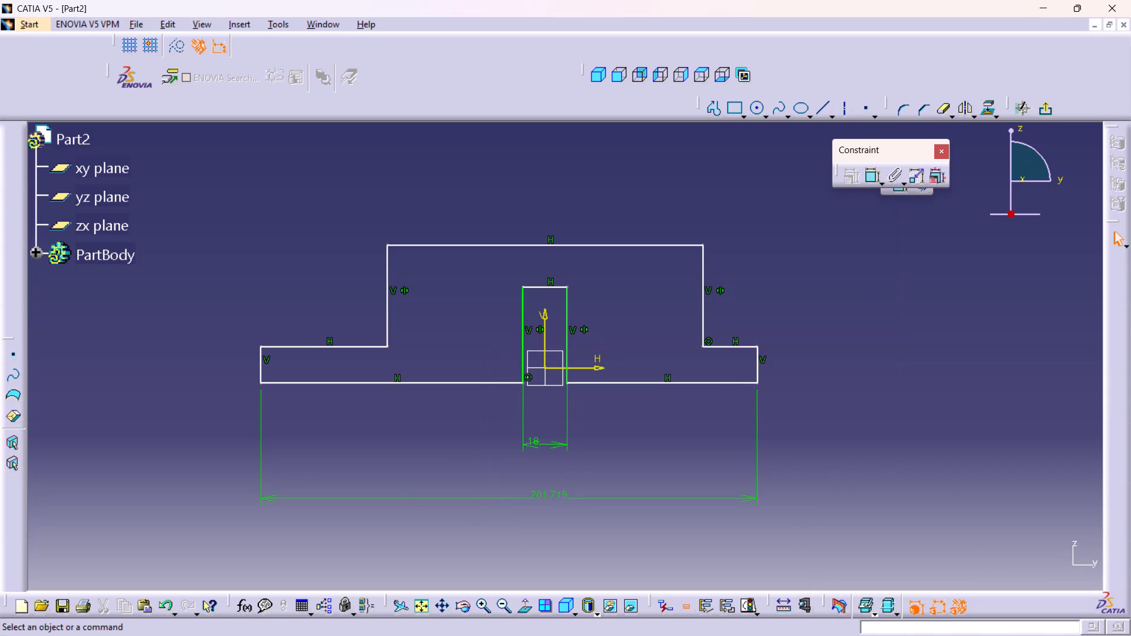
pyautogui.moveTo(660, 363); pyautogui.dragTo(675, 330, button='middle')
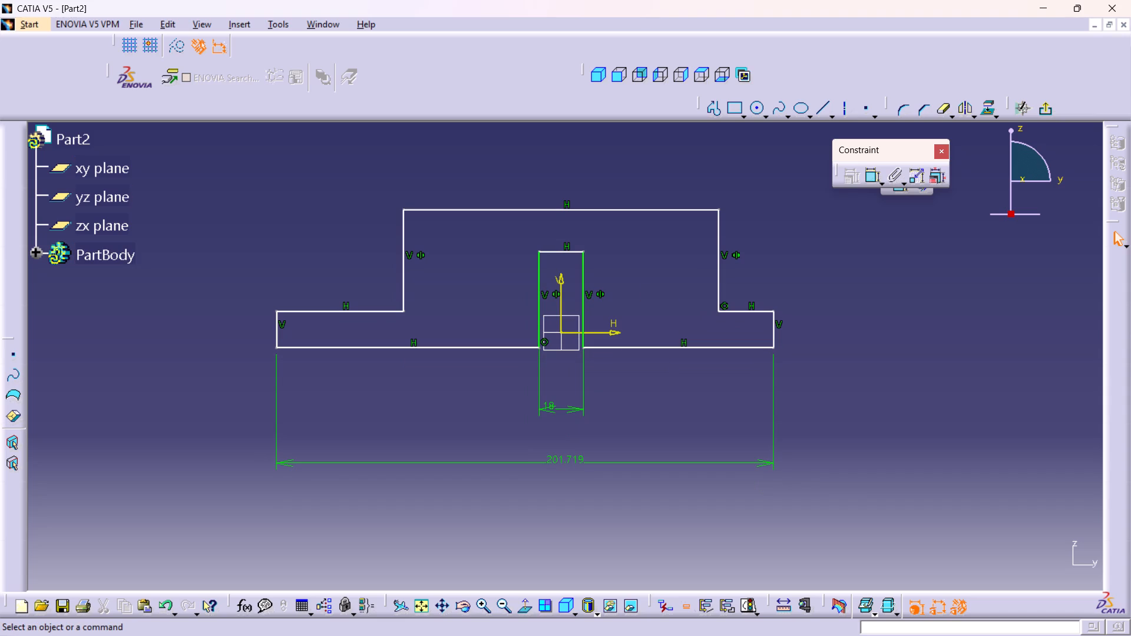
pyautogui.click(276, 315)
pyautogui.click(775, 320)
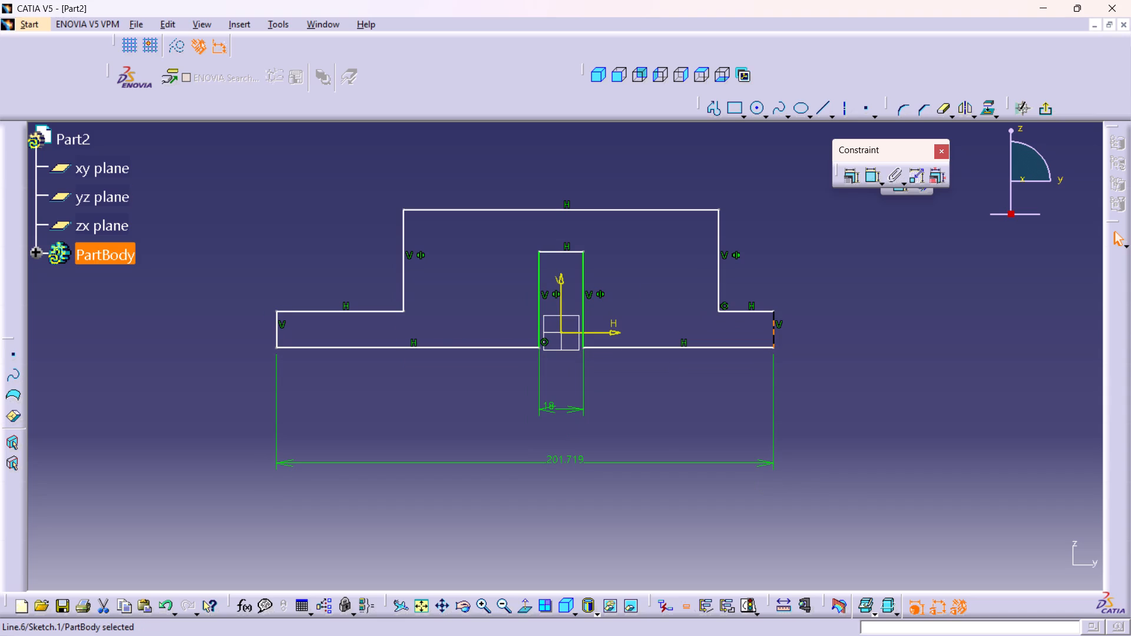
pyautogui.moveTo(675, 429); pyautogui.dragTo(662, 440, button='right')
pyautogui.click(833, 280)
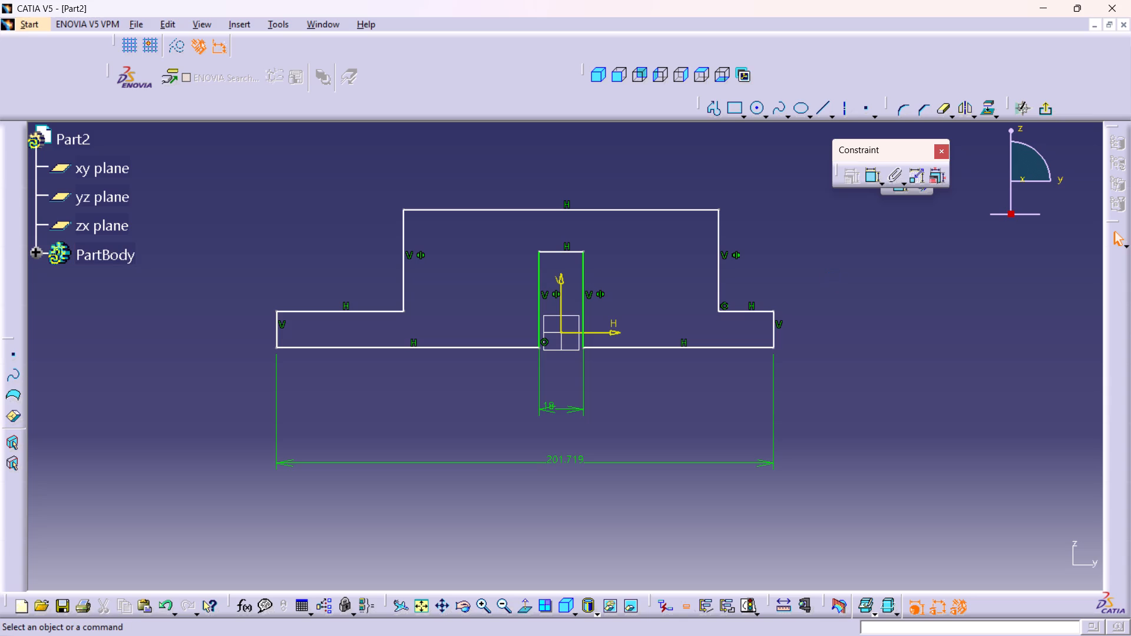
# Constrain the two outermost vertical edges of the profile symmetric about the vertical sketch axis.
pyautogui.doubleClick(874, 176)
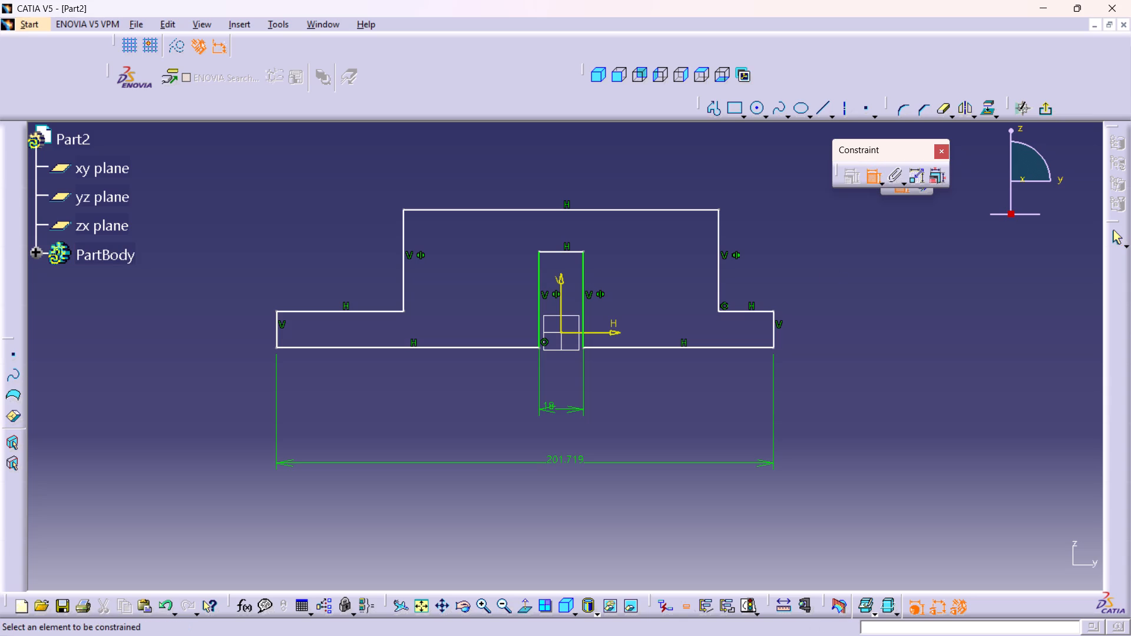
pyautogui.click(773, 321)
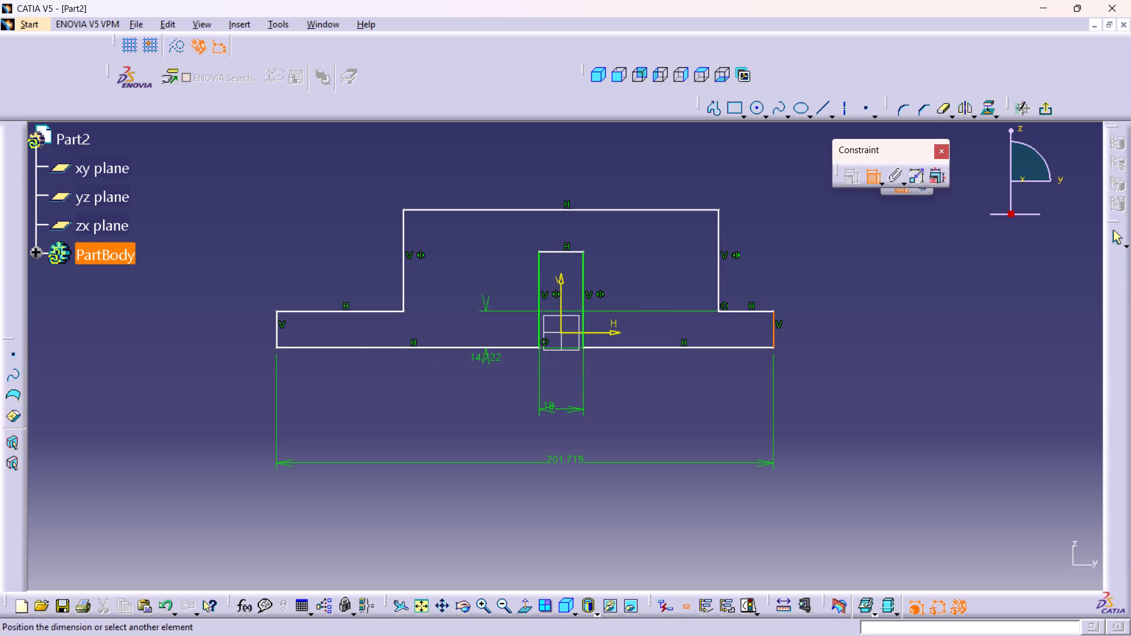
pyautogui.click(277, 329)
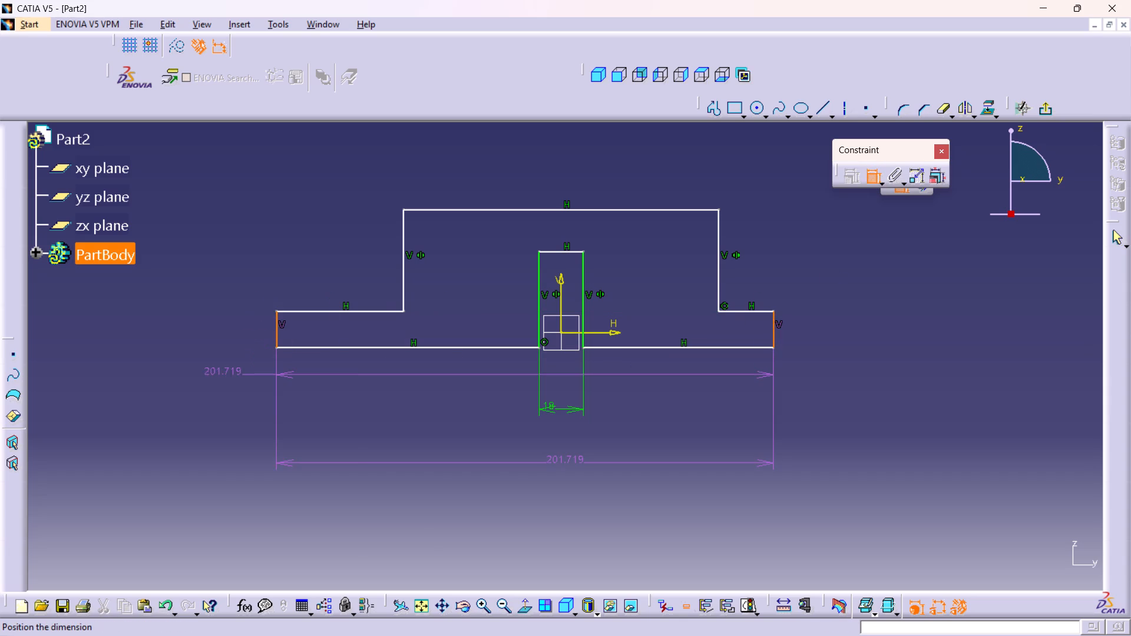
pyautogui.rightClick(218, 378)
pyautogui.click(295, 515)
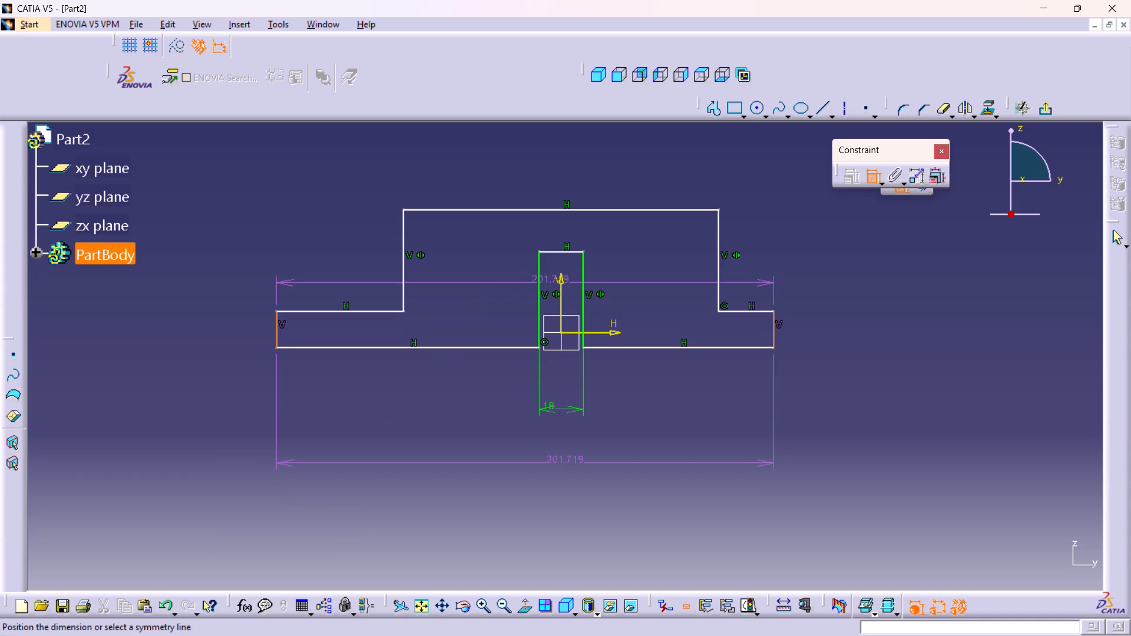
pyautogui.click(556, 280)
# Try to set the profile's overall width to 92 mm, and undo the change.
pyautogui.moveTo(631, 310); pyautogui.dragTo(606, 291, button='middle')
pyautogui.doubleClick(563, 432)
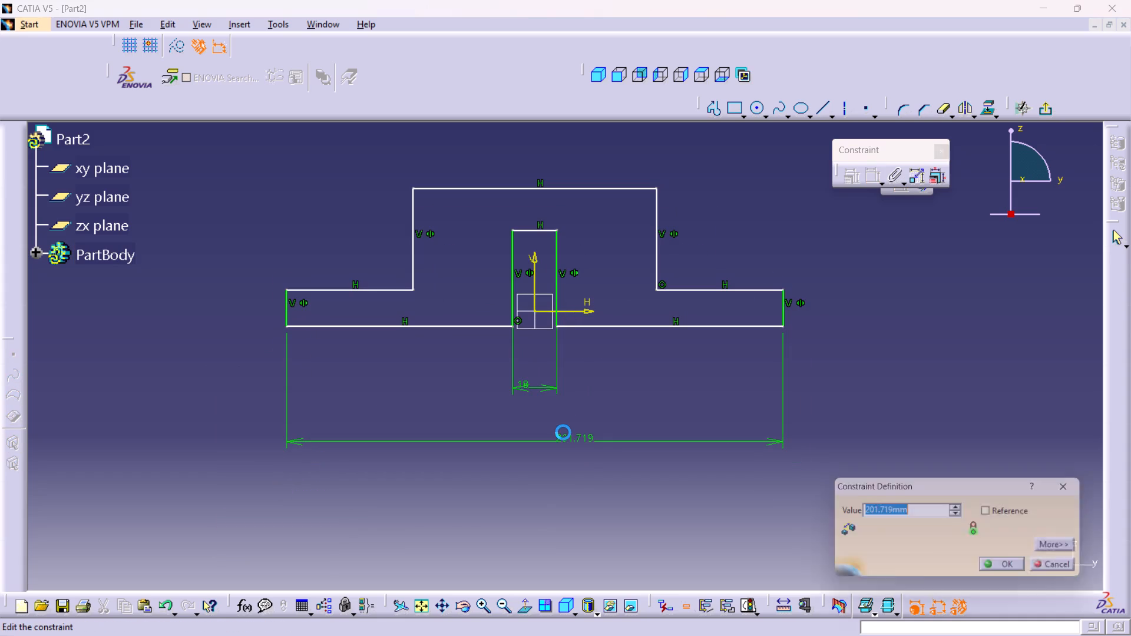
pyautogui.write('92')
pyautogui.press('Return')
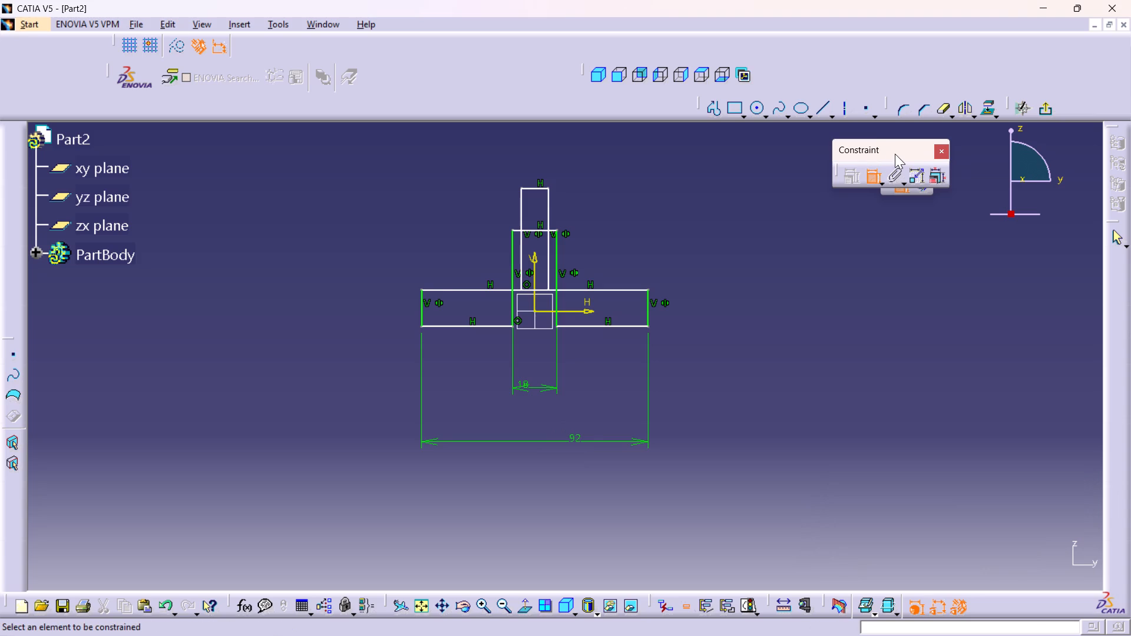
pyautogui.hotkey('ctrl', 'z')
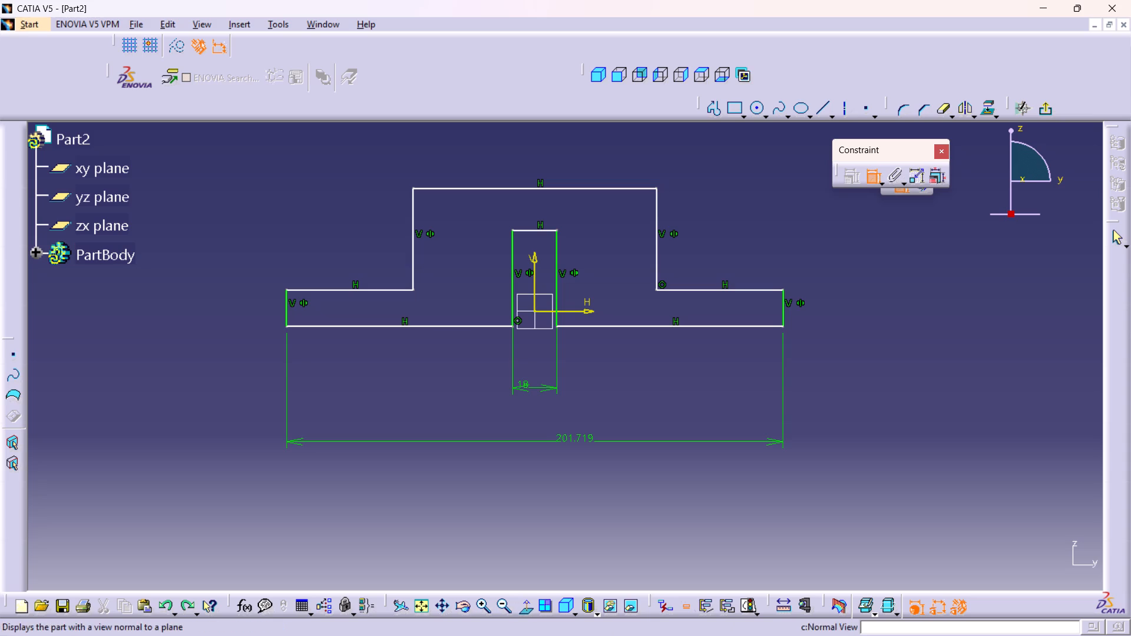
# Dimension the horizontal distance between the negative-H vertical edges of the central slot and the raised section.
pyautogui.moveTo(614, 369); pyautogui.dragTo(633, 414, button='middle')
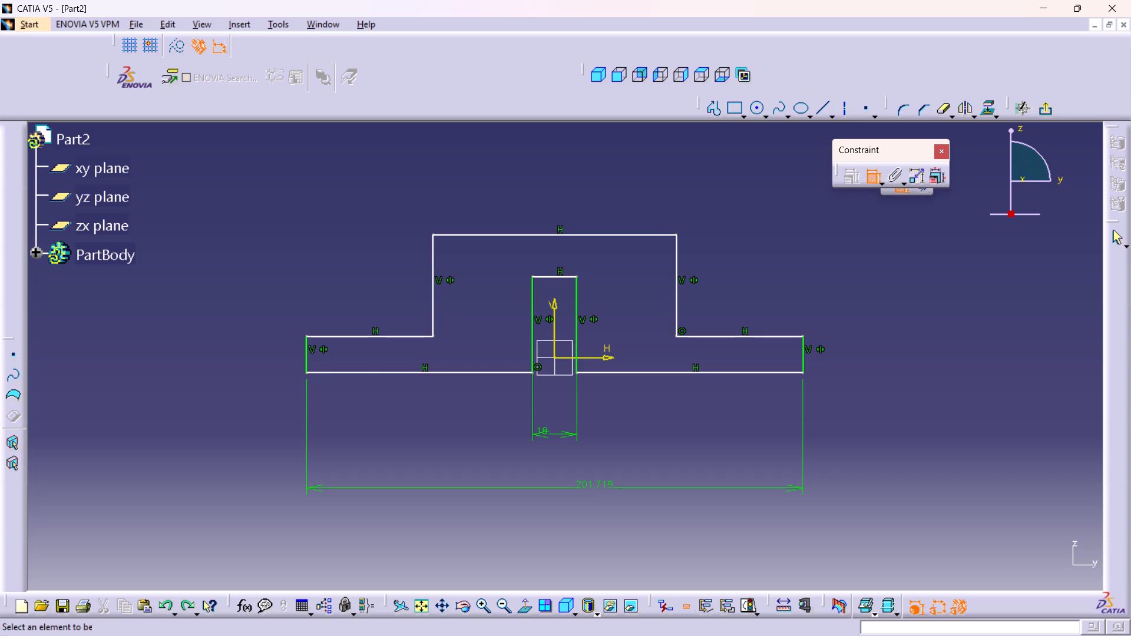
pyautogui.click(533, 304)
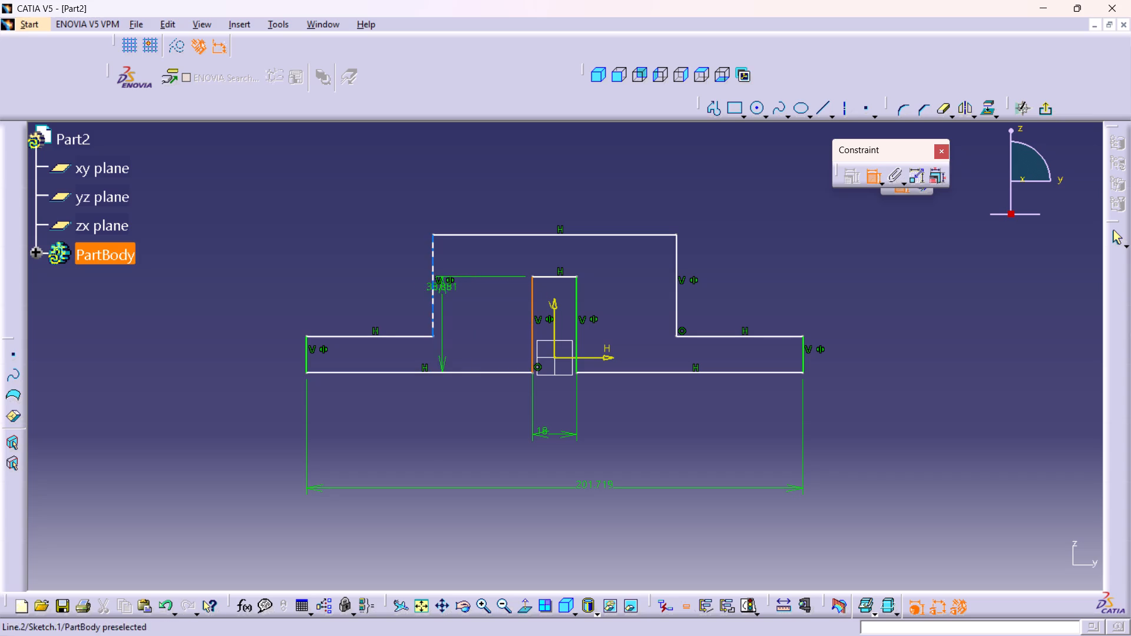
pyautogui.click(434, 278)
pyautogui.click(476, 416)
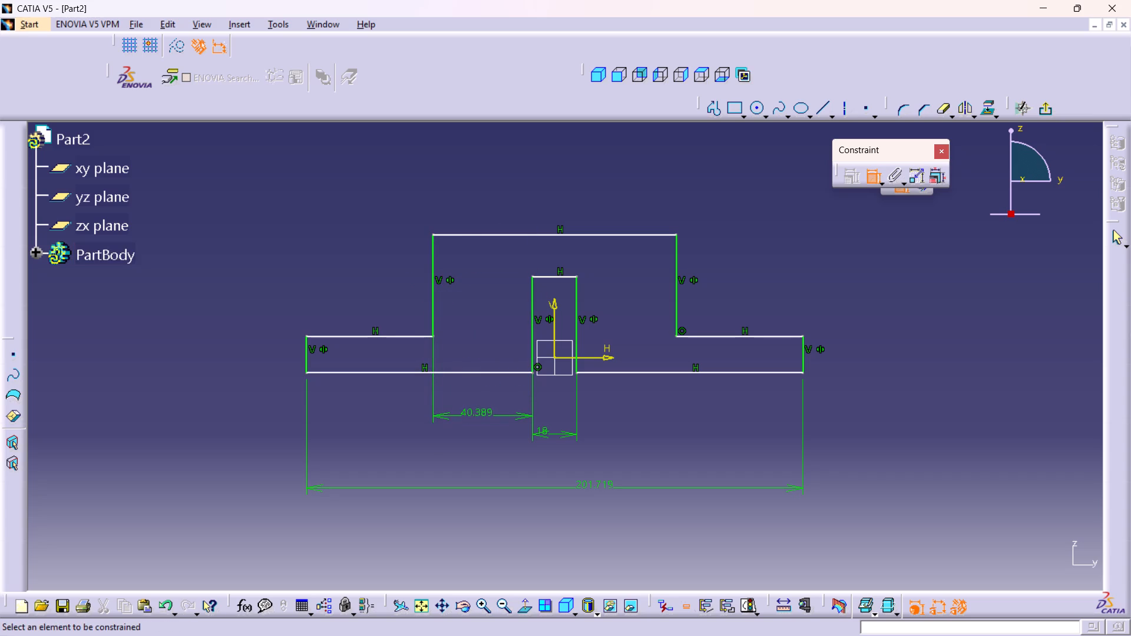
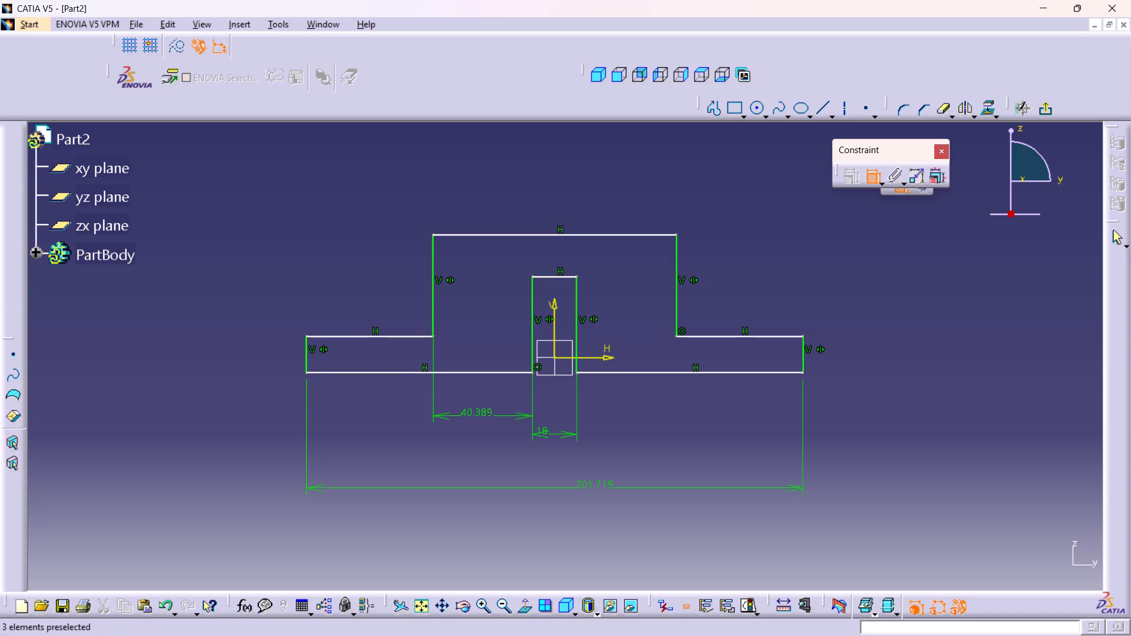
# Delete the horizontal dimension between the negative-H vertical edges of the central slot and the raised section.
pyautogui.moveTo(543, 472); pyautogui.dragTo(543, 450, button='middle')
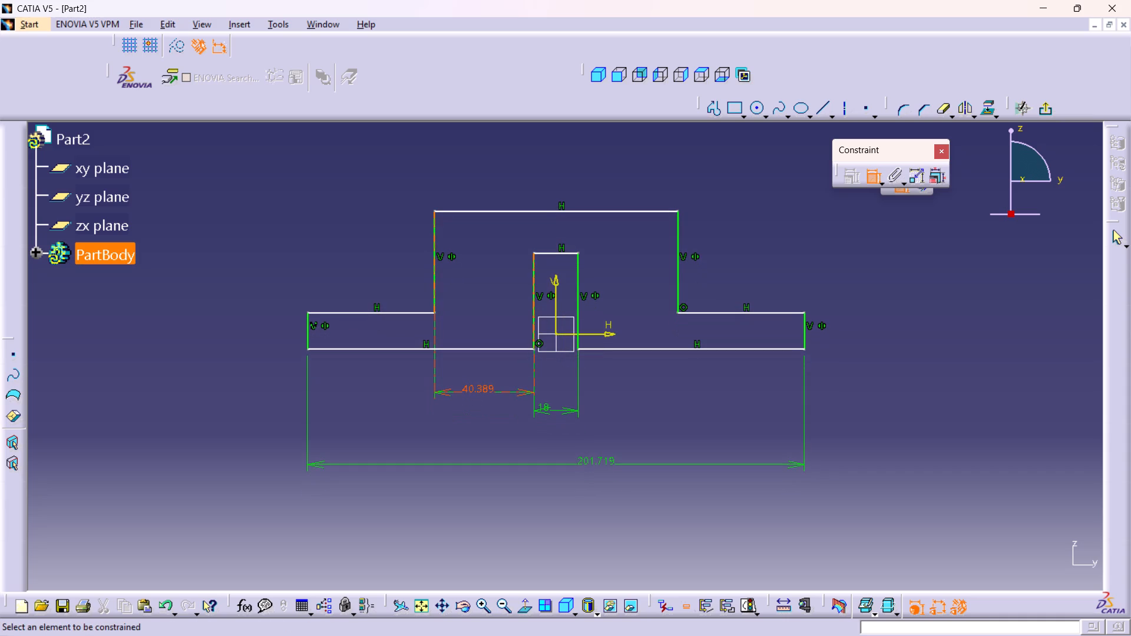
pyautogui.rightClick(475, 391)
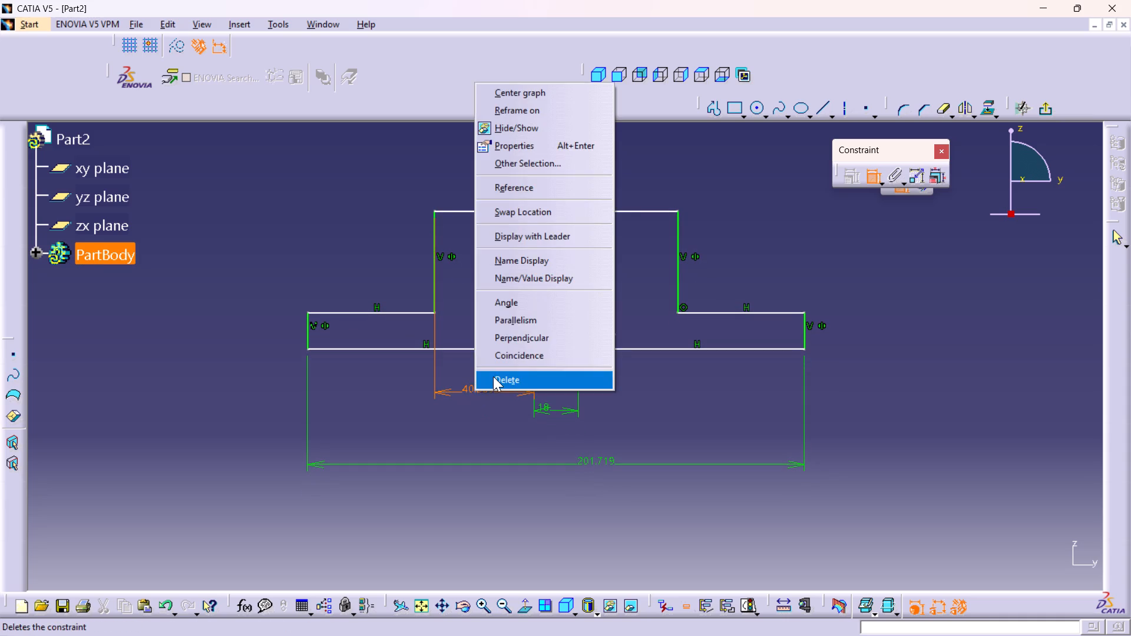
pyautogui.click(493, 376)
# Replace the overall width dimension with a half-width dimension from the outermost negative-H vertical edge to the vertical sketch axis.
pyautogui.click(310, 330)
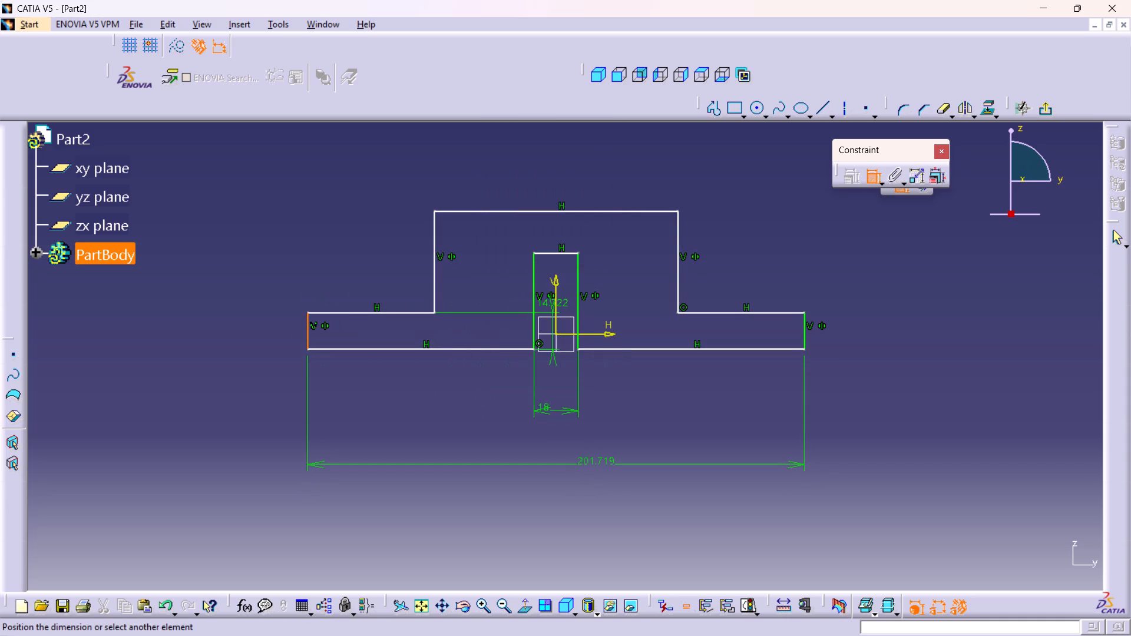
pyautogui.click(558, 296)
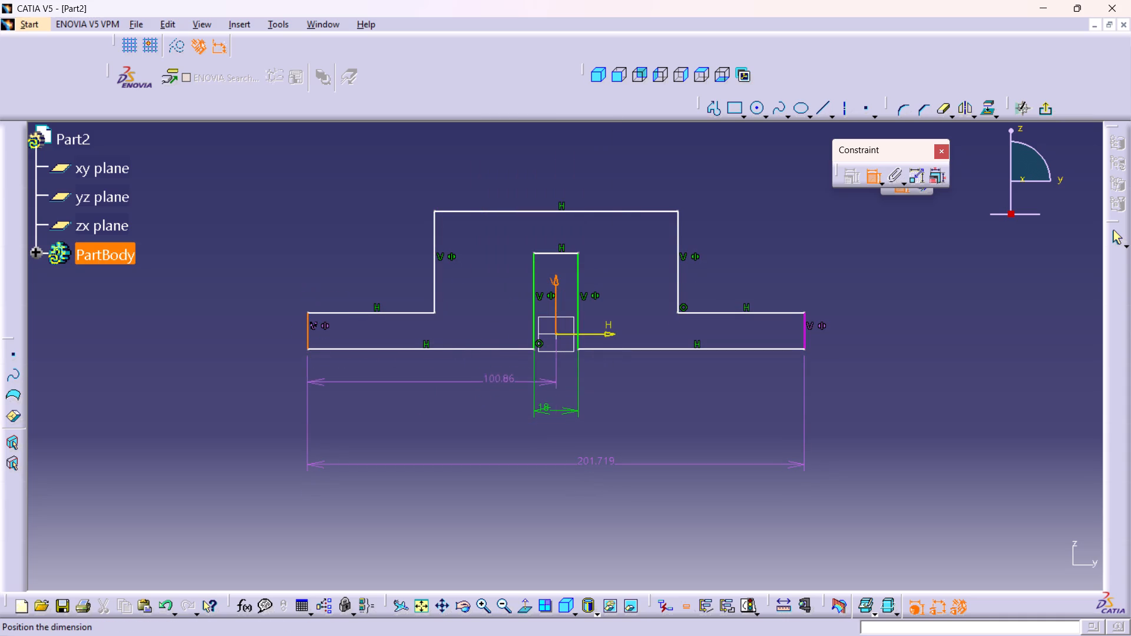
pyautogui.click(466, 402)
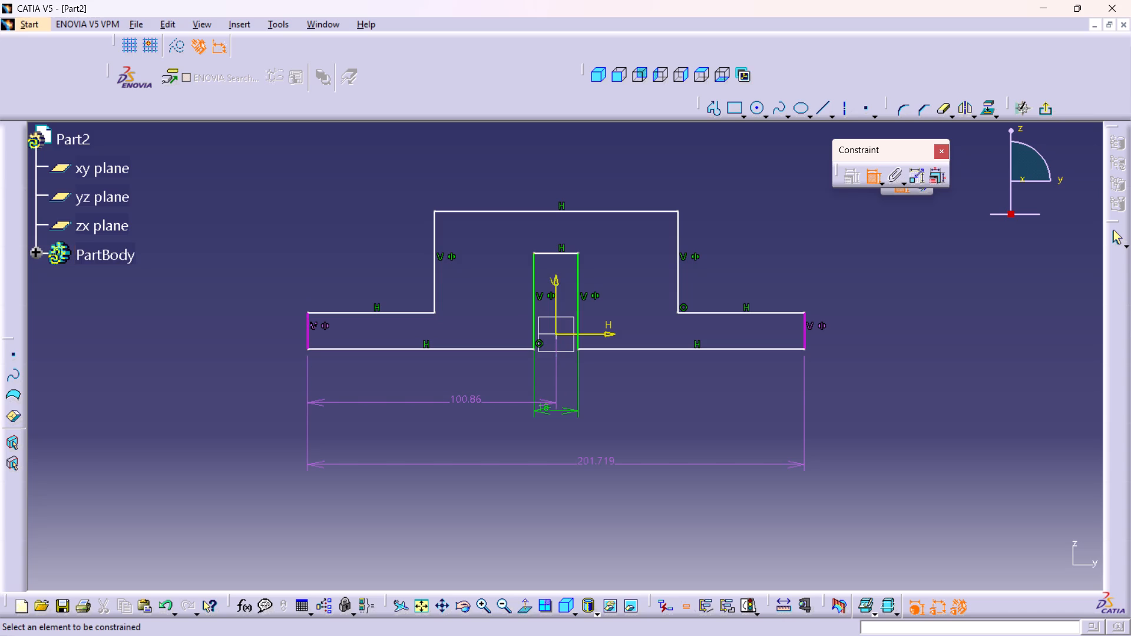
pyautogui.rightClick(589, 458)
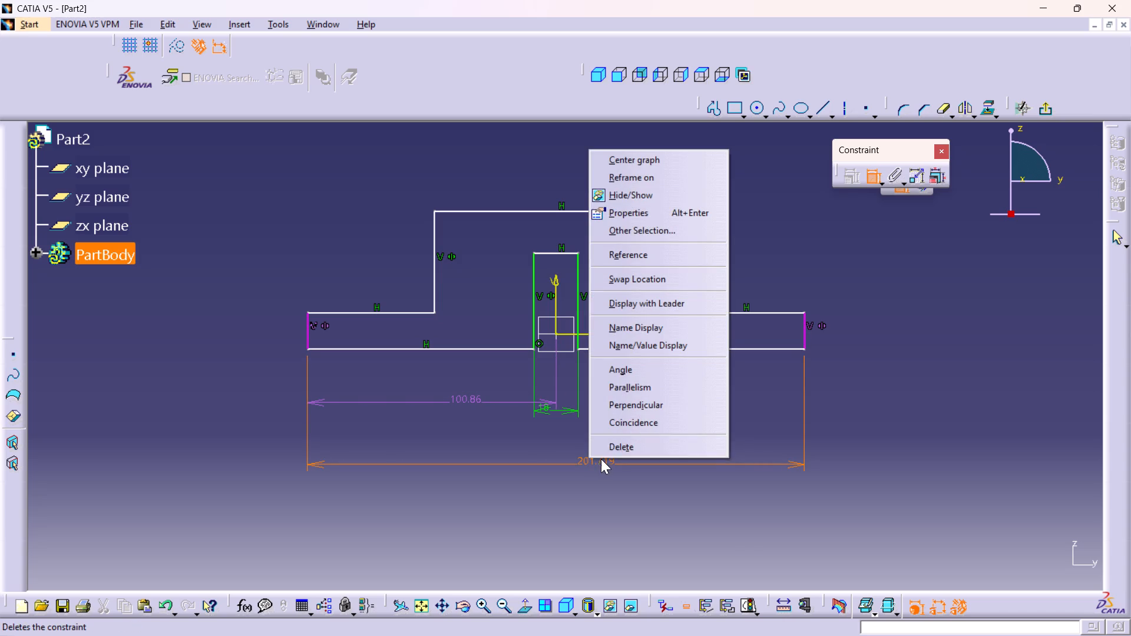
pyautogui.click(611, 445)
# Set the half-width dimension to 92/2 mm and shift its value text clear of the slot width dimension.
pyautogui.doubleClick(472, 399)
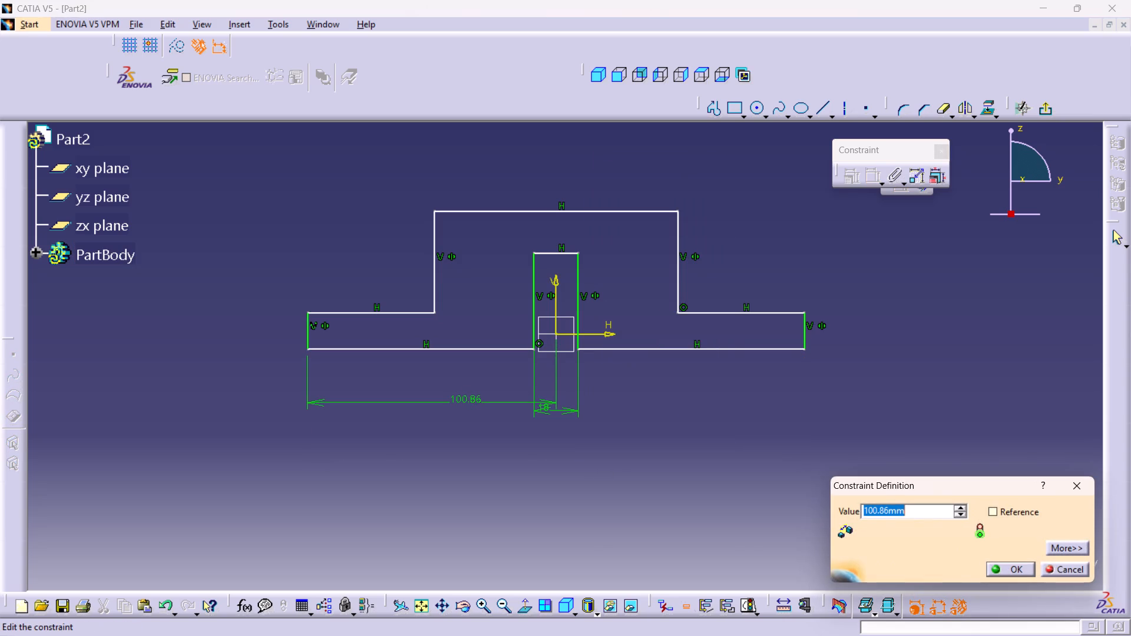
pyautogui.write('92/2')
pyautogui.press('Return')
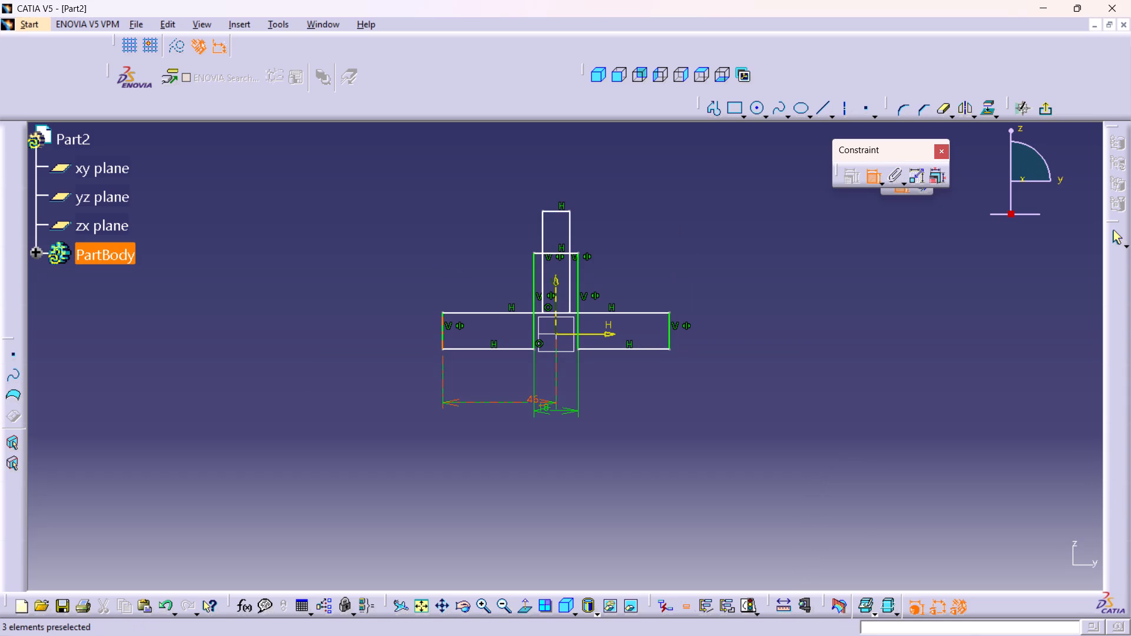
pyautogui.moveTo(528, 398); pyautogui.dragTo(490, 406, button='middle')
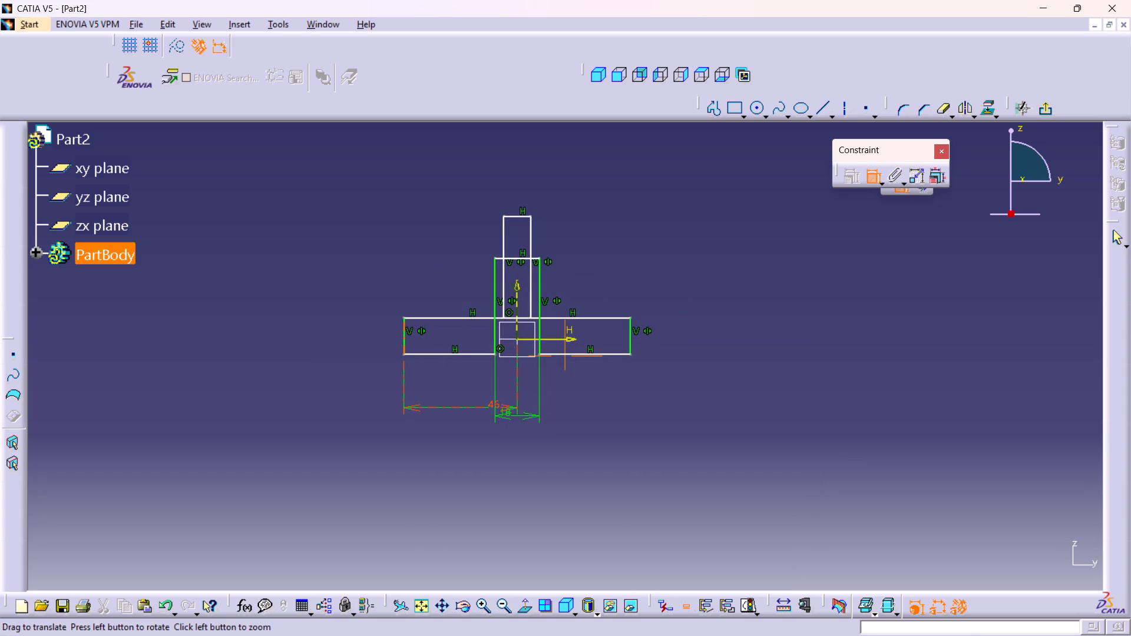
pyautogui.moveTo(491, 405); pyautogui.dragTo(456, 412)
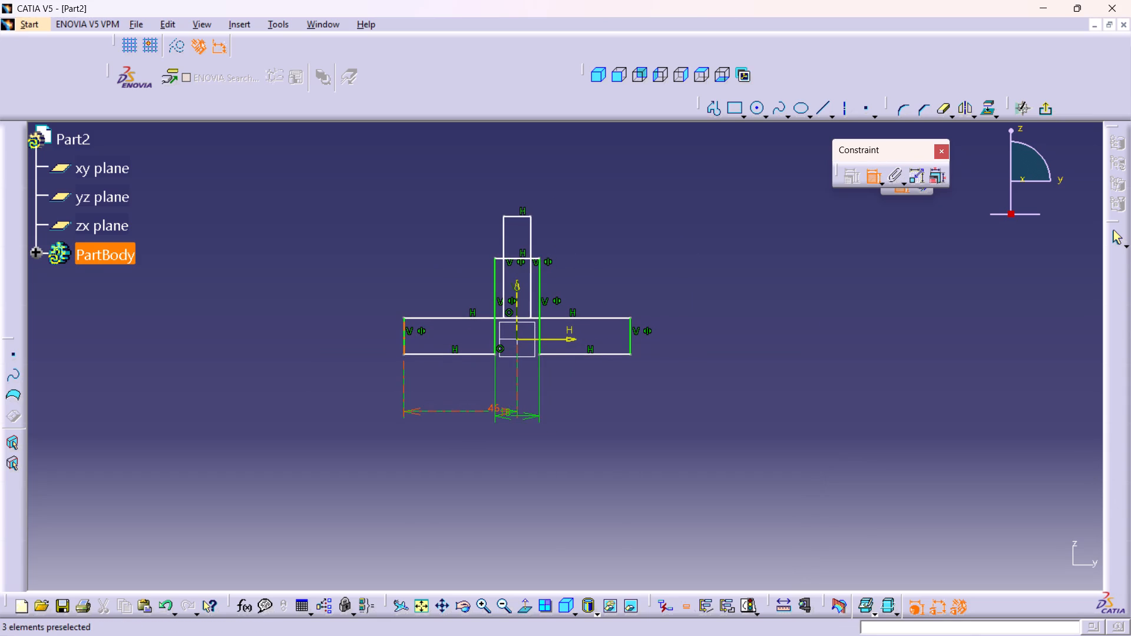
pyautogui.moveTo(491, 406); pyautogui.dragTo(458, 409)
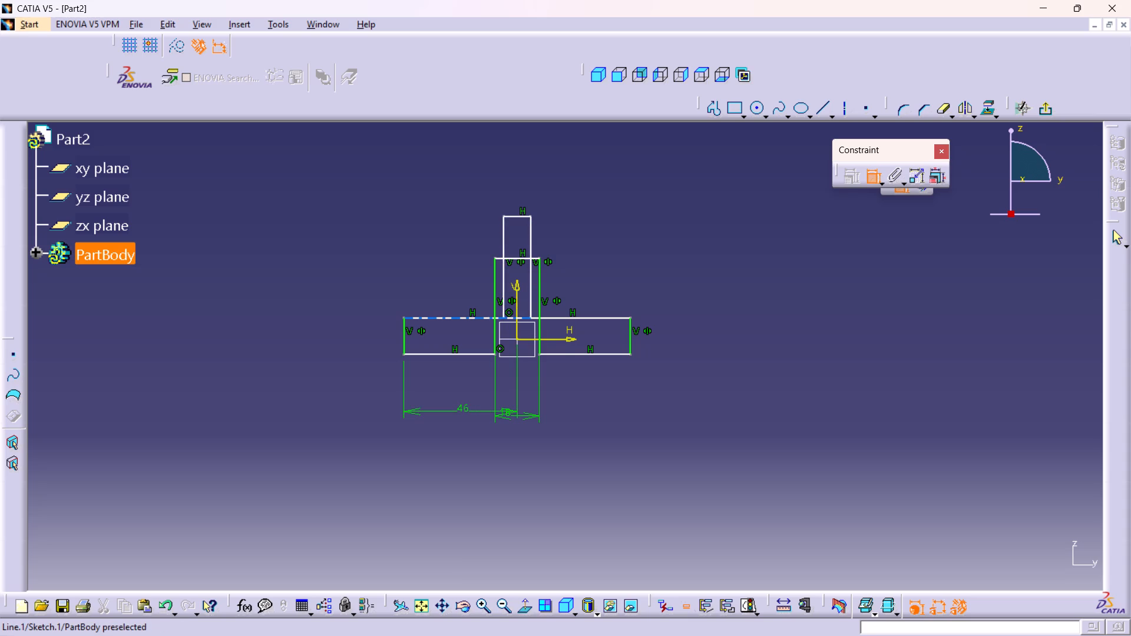
# Delete all of the profile's geometry together with its constraints and dimensions from the sketch.
pyautogui.moveTo(725, 188); pyautogui.dragTo(668, 274)
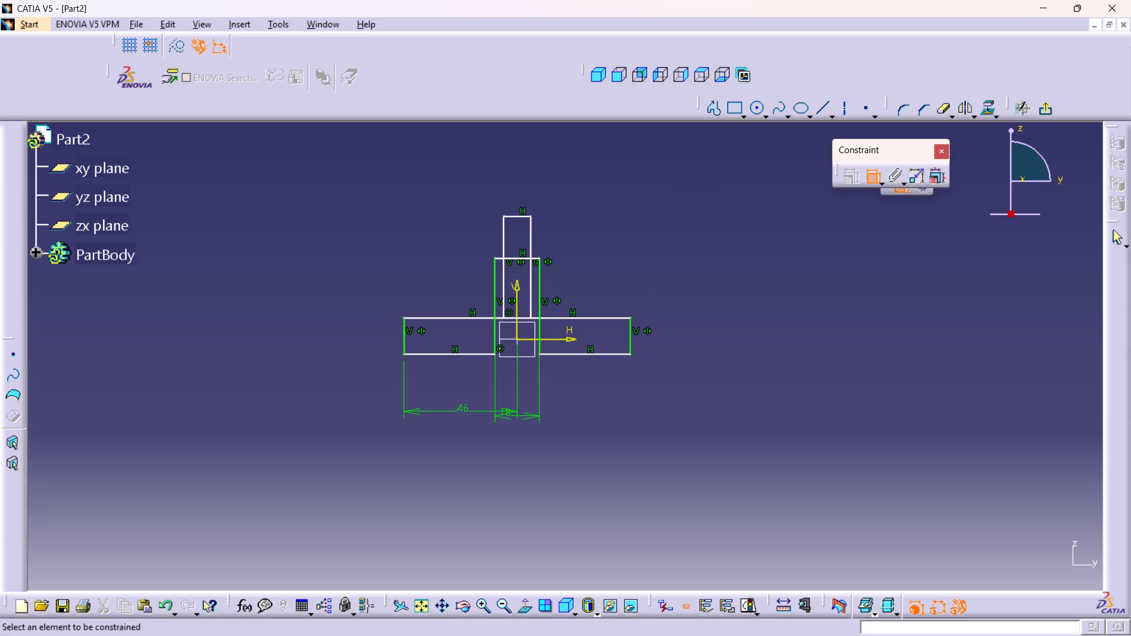
pyautogui.moveTo(668, 274); pyautogui.dragTo(343, 467)
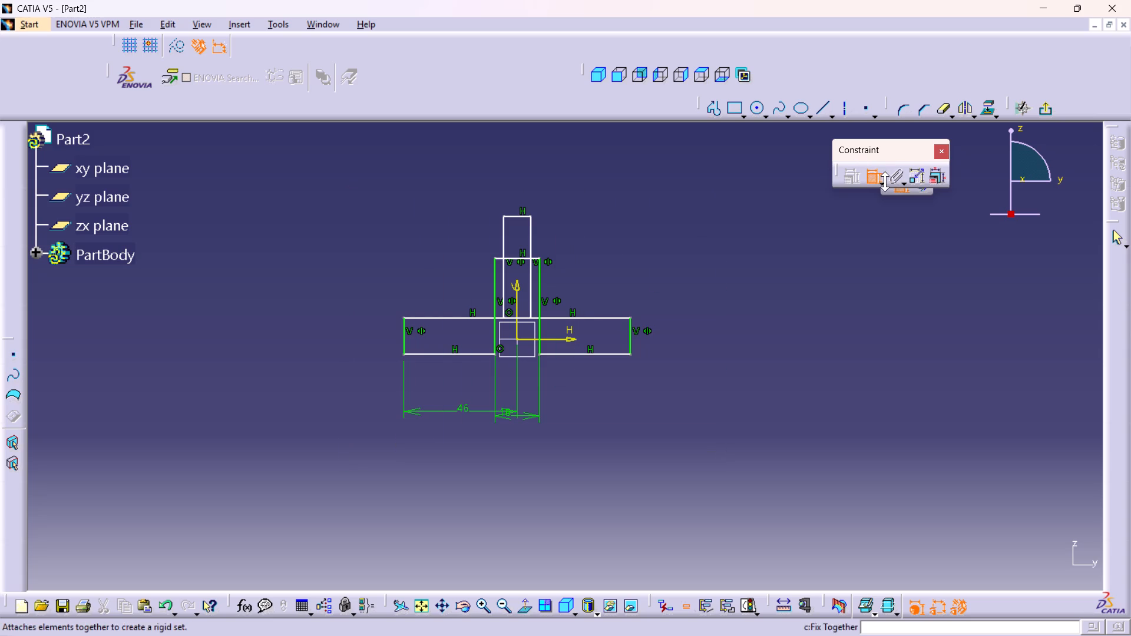
pyautogui.click(877, 180)
pyautogui.moveTo(801, 171); pyautogui.dragTo(372, 475)
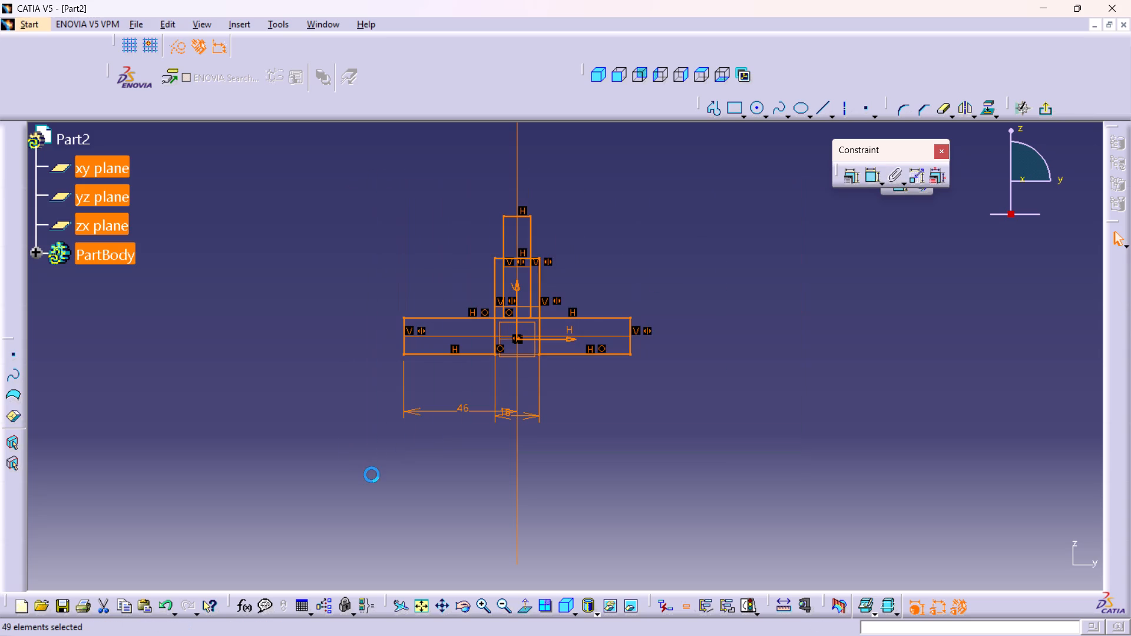
pyautogui.press('Delete')
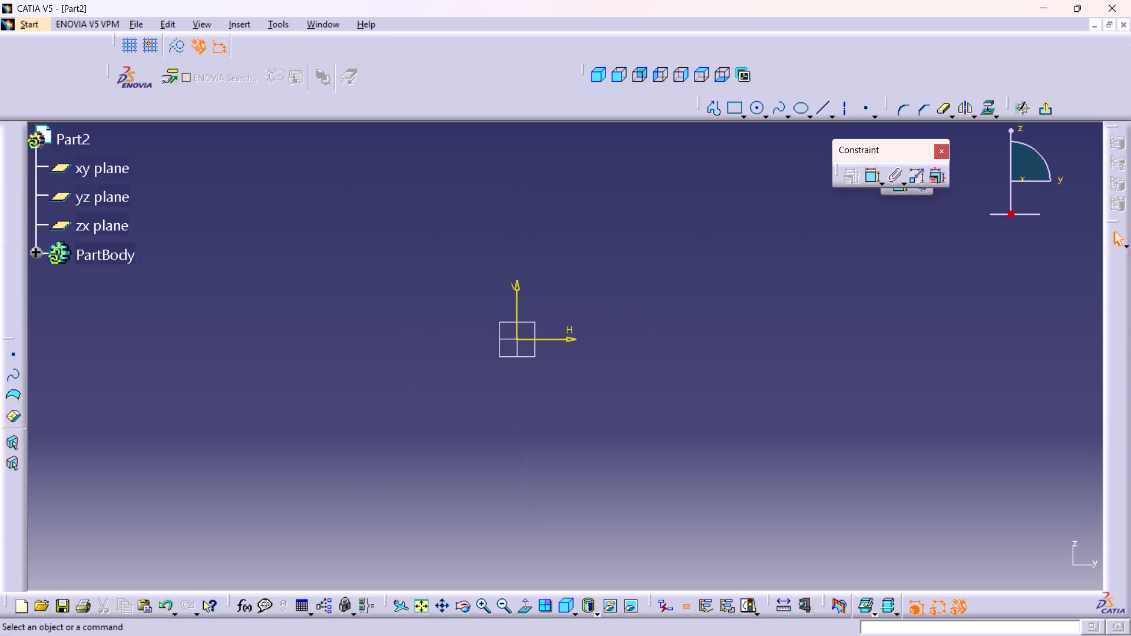
# Start the Profile tool in the emptied sketch to redraw the outline.
pyautogui.moveTo(643, 253); pyautogui.dragTo(654, 294, button='middle')
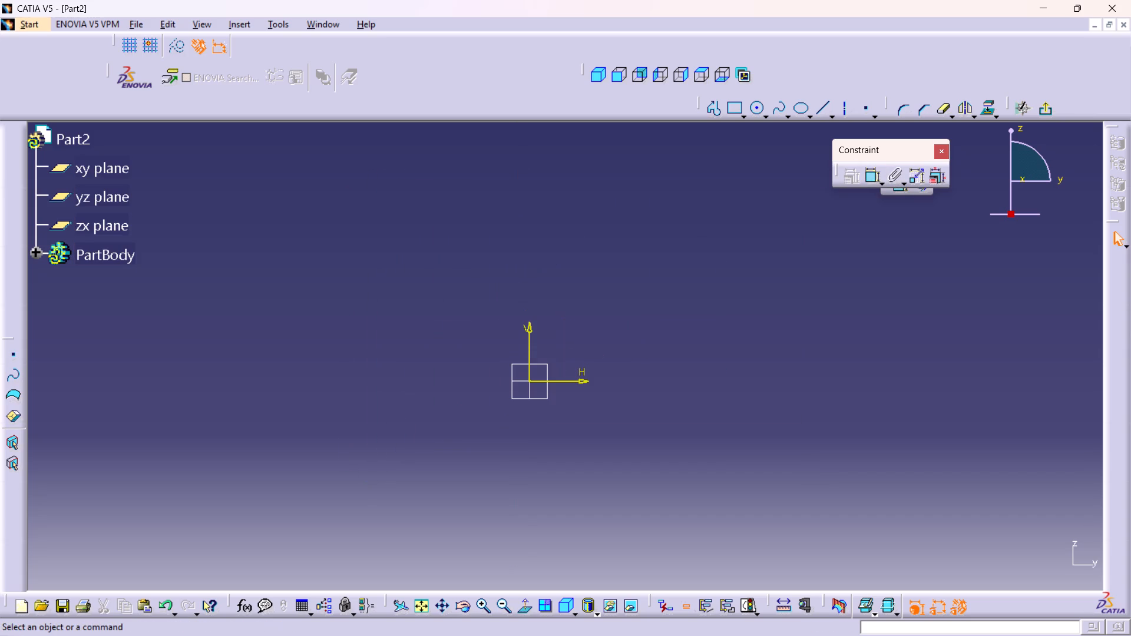
pyautogui.doubleClick(717, 109)
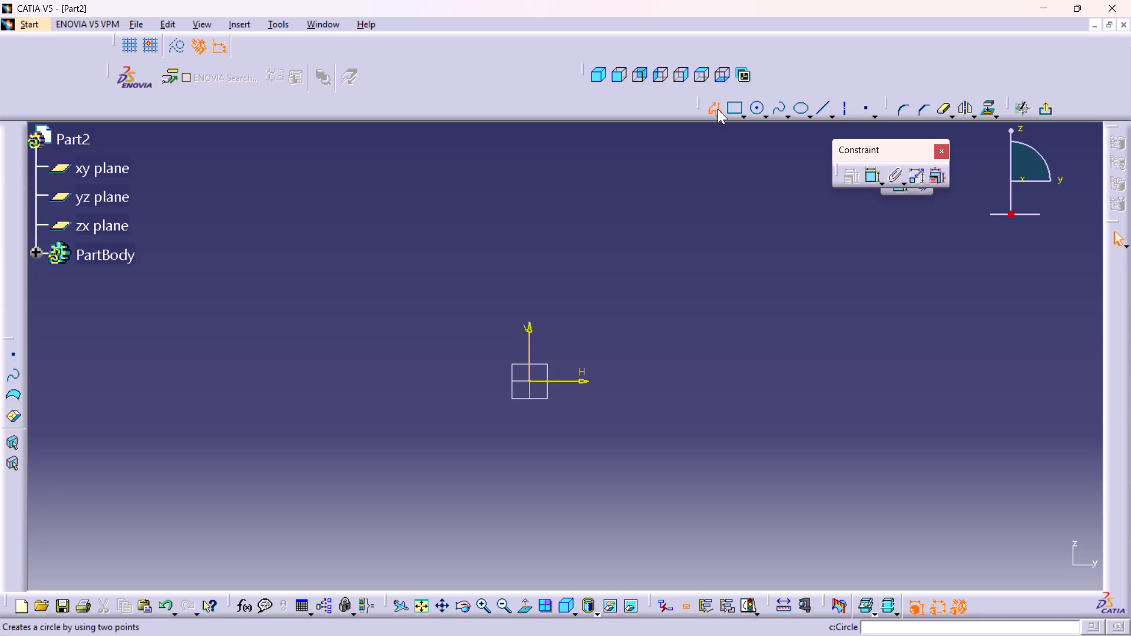
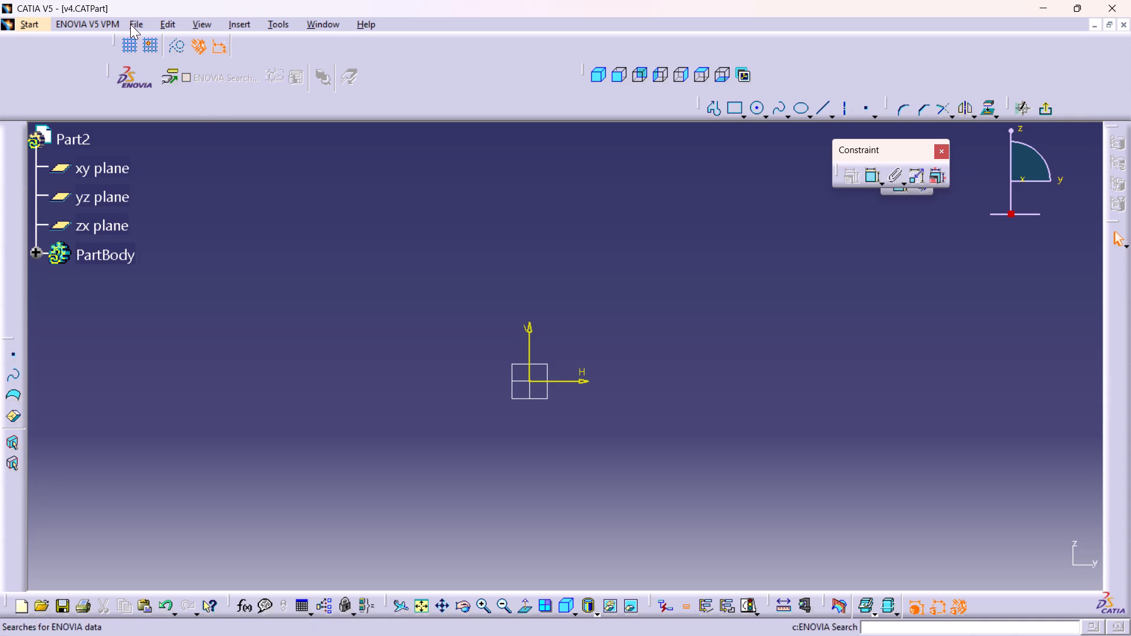
# Activate the Profile tool for repeated use in the empty yz-plane sketch to redraw the outline.
pyautogui.doubleClick(716, 111)
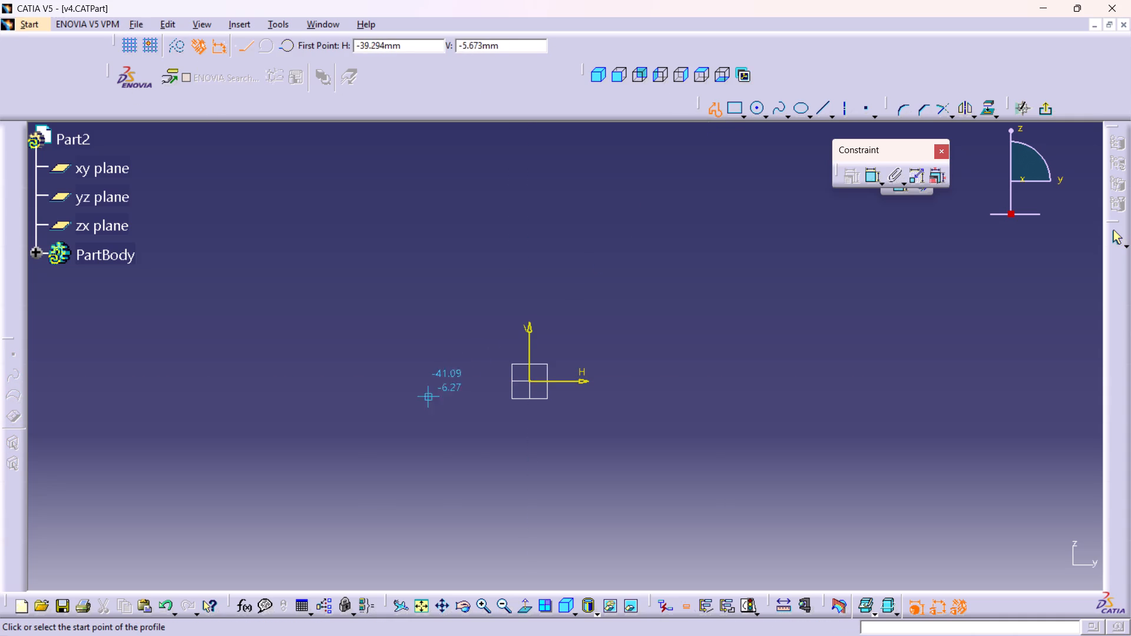
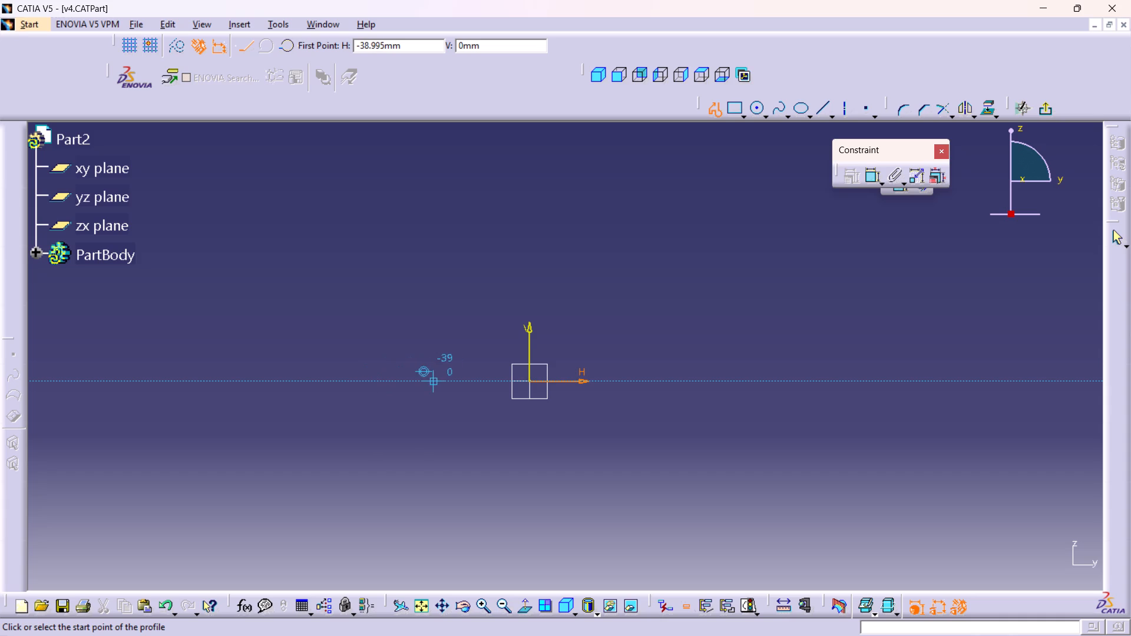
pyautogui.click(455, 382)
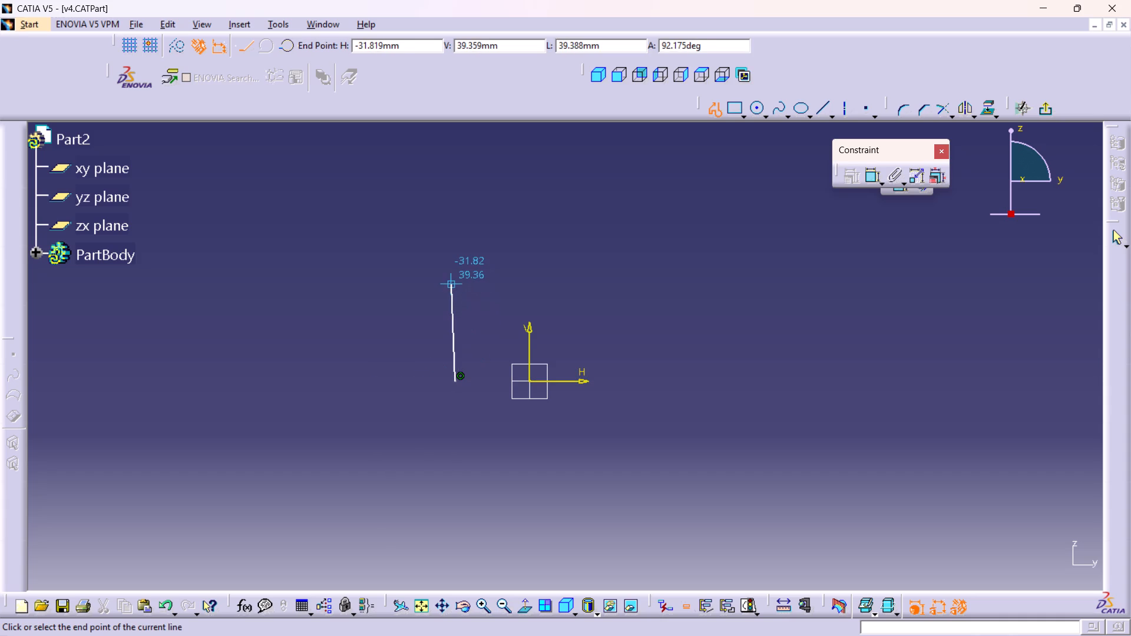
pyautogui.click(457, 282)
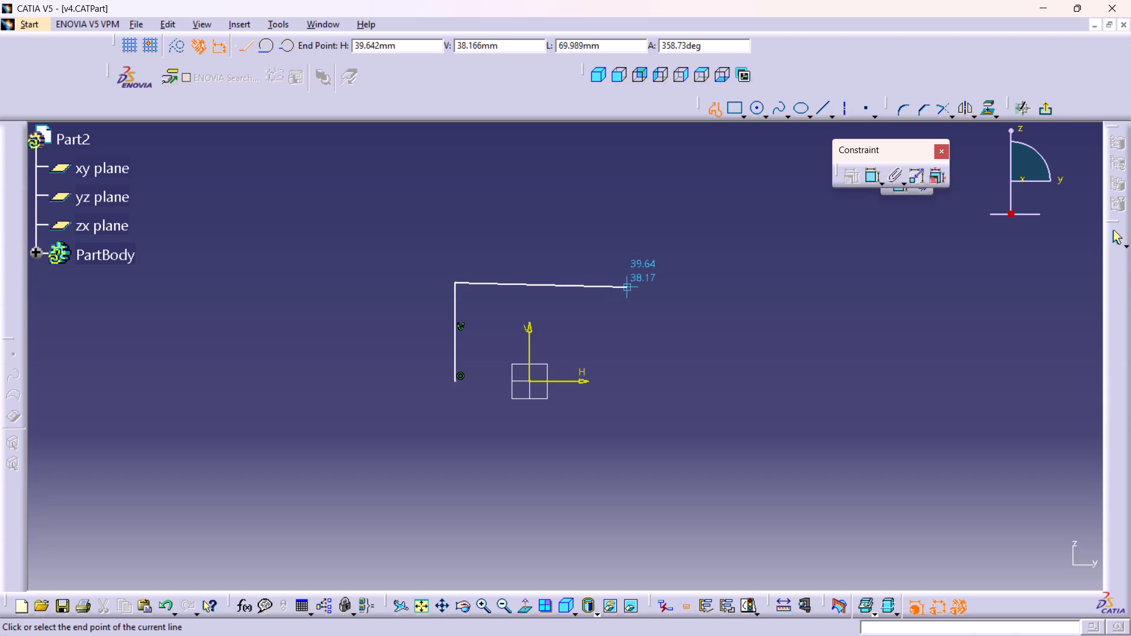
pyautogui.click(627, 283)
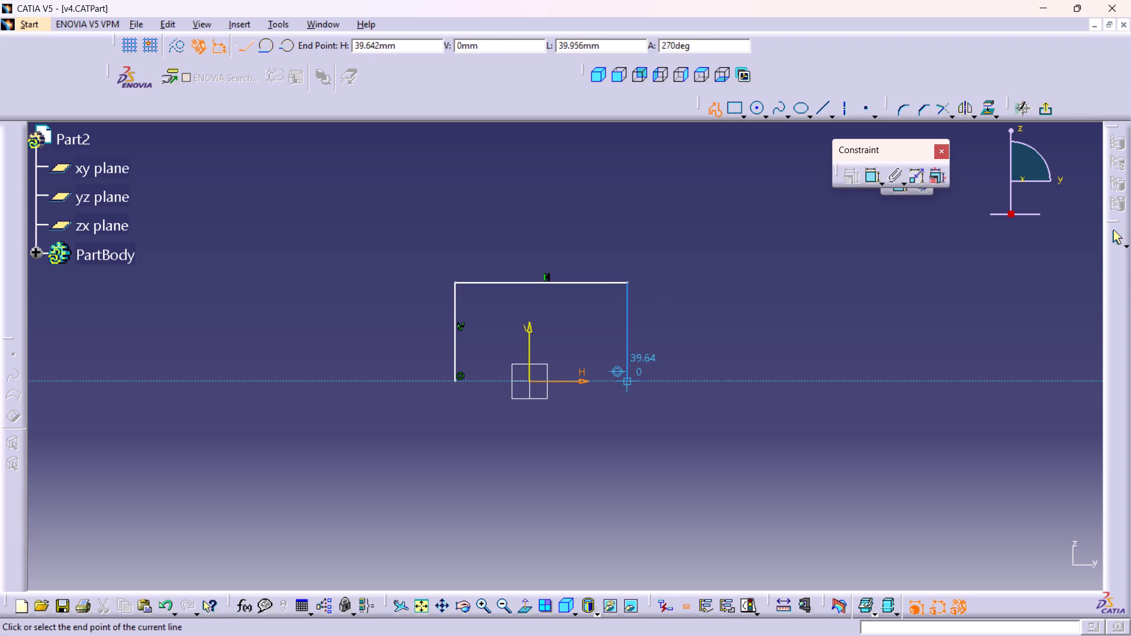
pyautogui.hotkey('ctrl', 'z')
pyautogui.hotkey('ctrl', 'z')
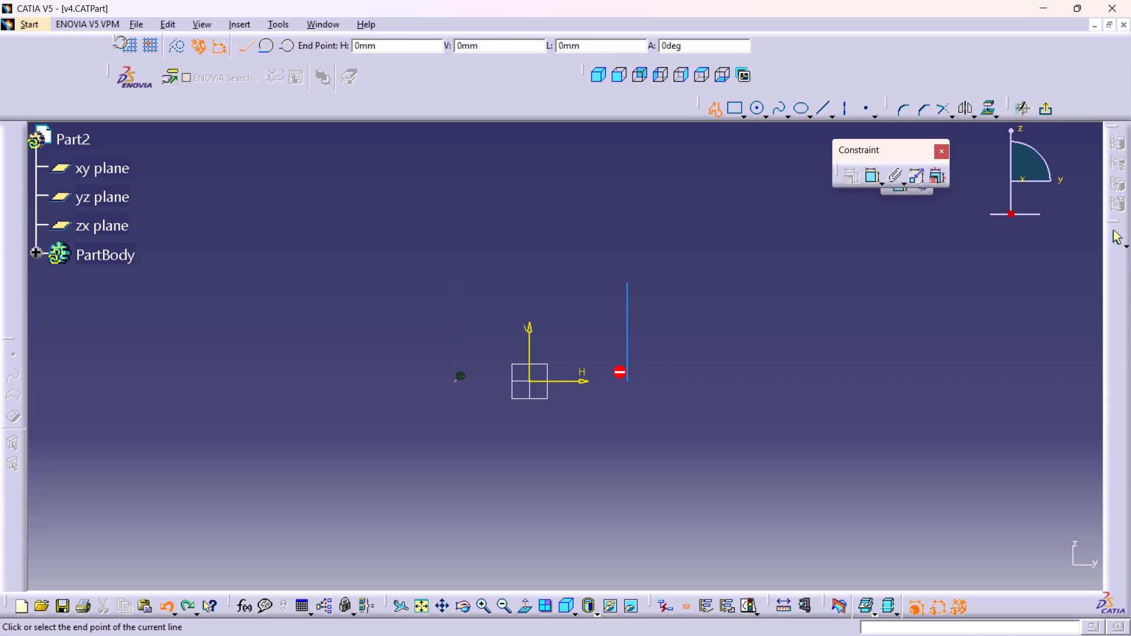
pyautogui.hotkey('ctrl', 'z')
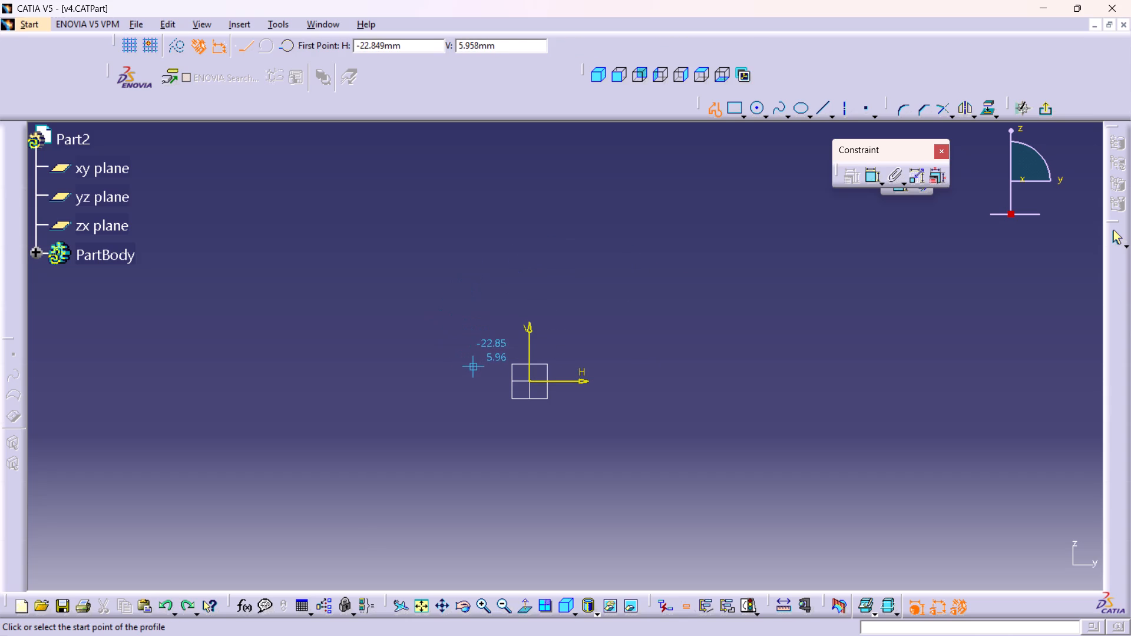
# Draw the hat-shaped outline with an inner opening about 53 mm wide, an outer top about 89 mm wide and side flanges, closing at its start point.
pyautogui.click(474, 365)
pyautogui.click(474, 287)
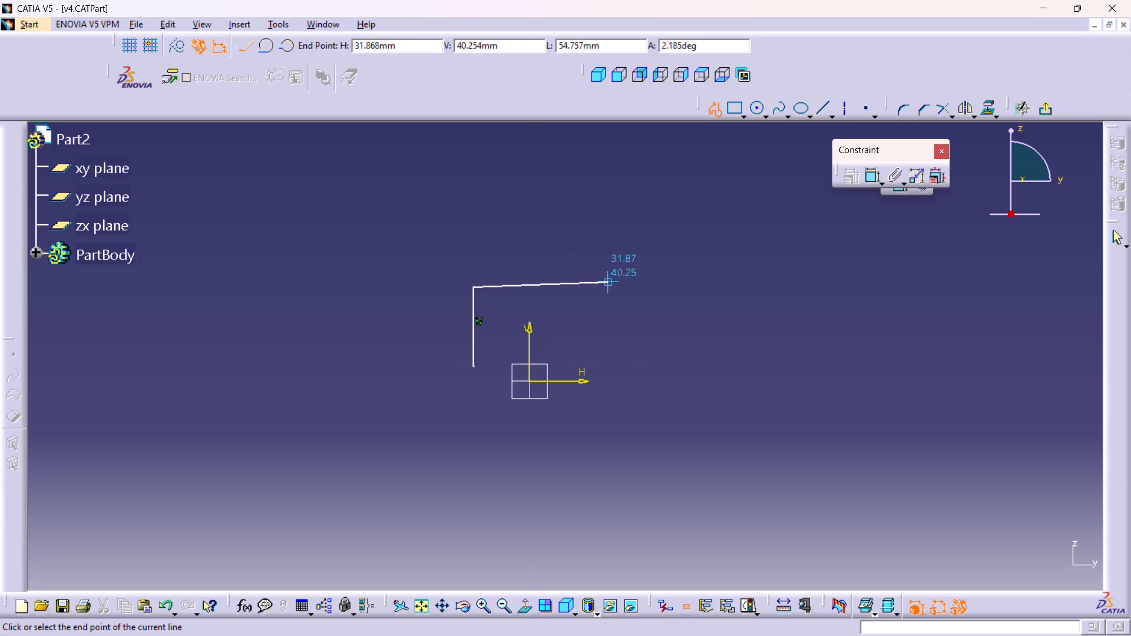
pyautogui.click(604, 289)
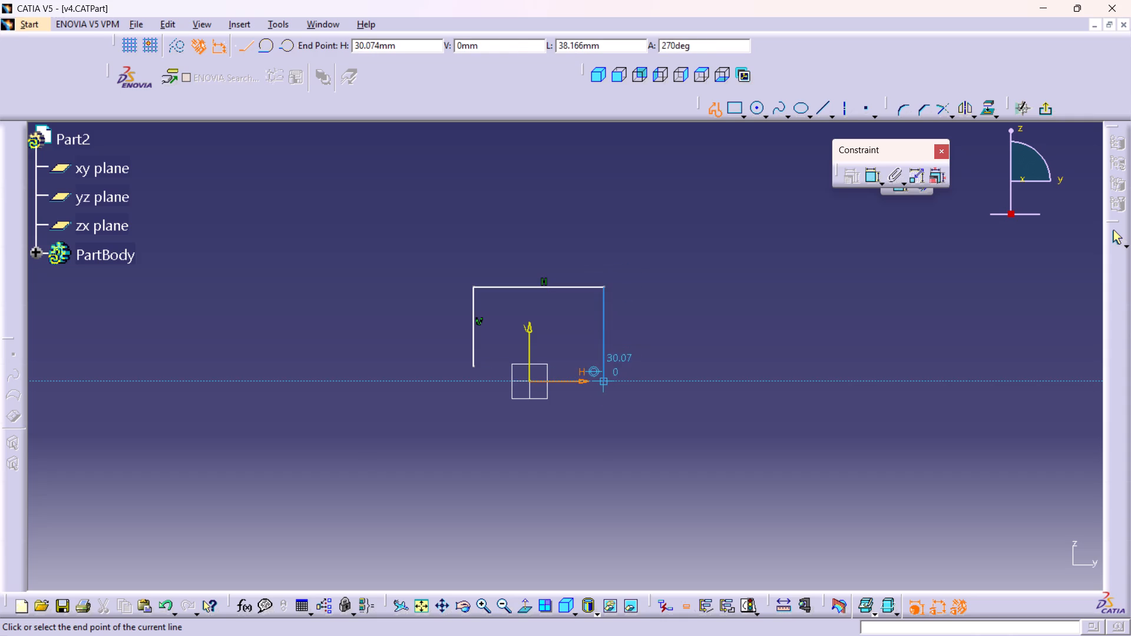
pyautogui.click(603, 386)
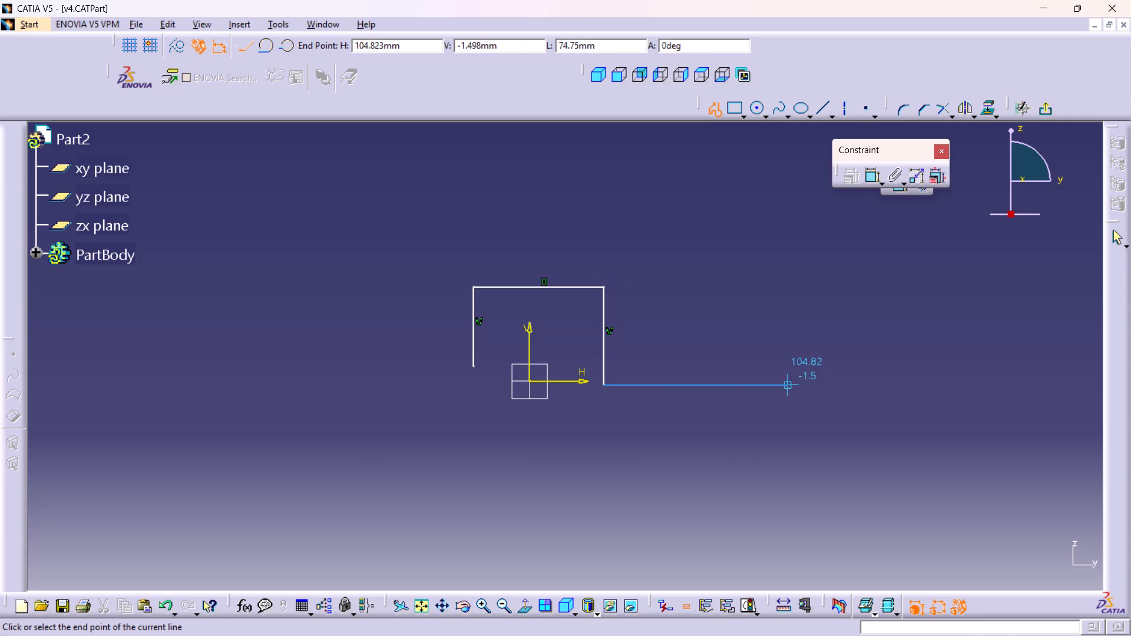
pyautogui.click(788, 382)
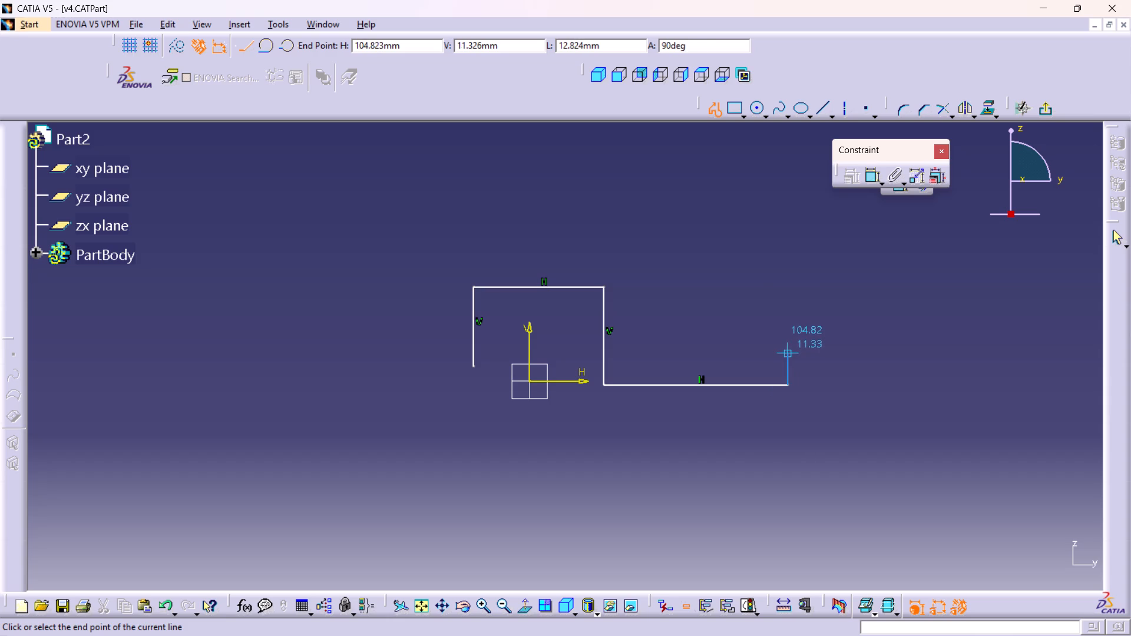
pyautogui.click(786, 353)
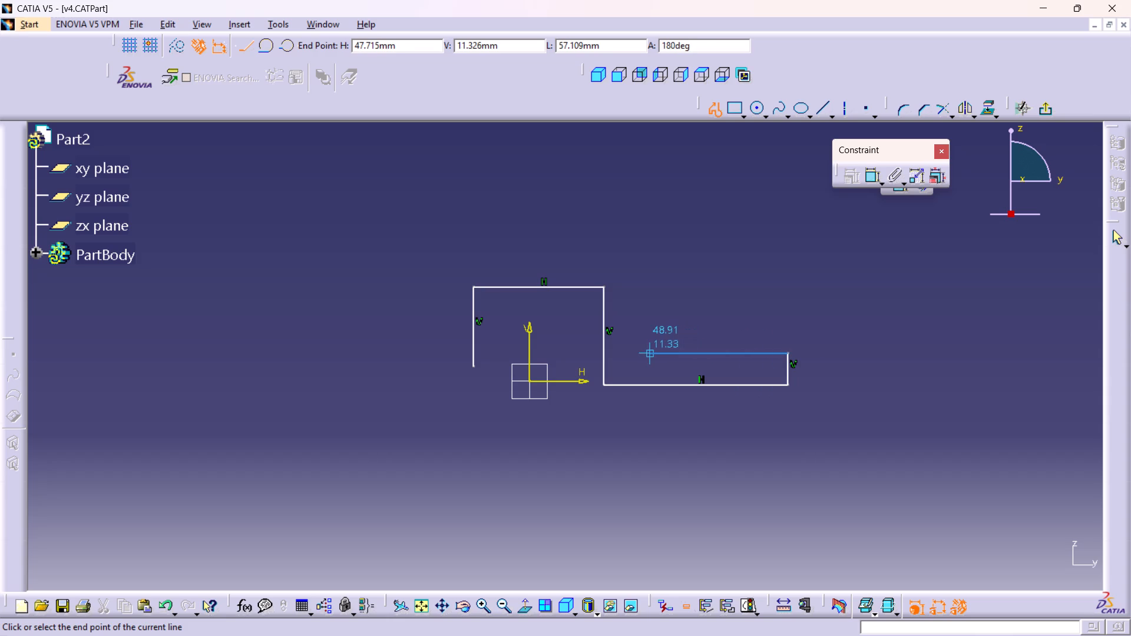
pyautogui.click(645, 356)
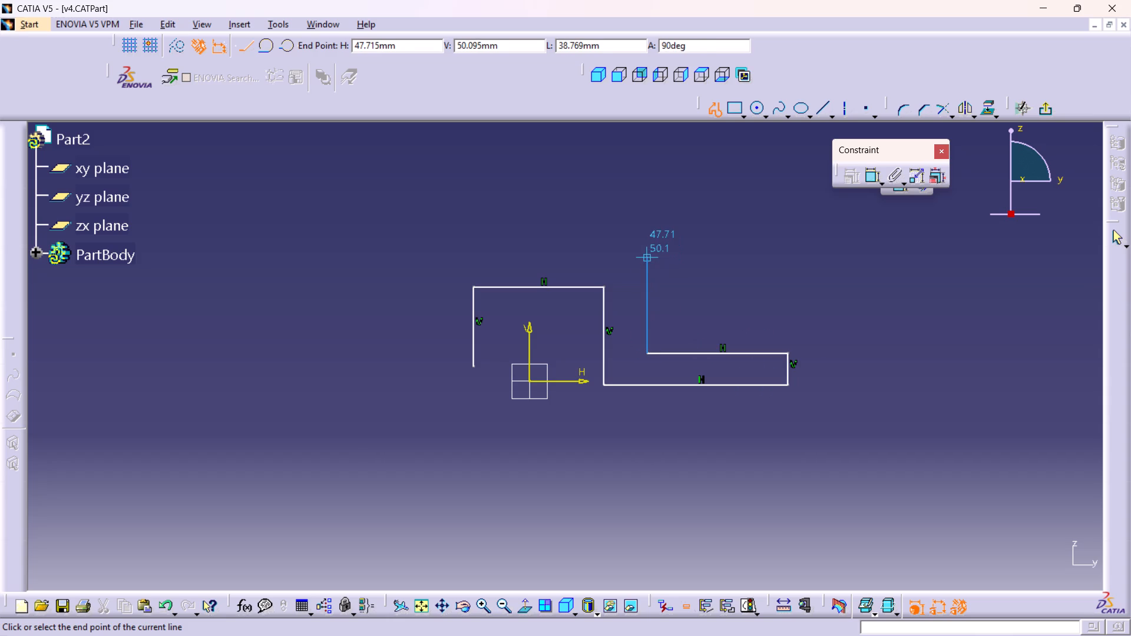
pyautogui.click(647, 251)
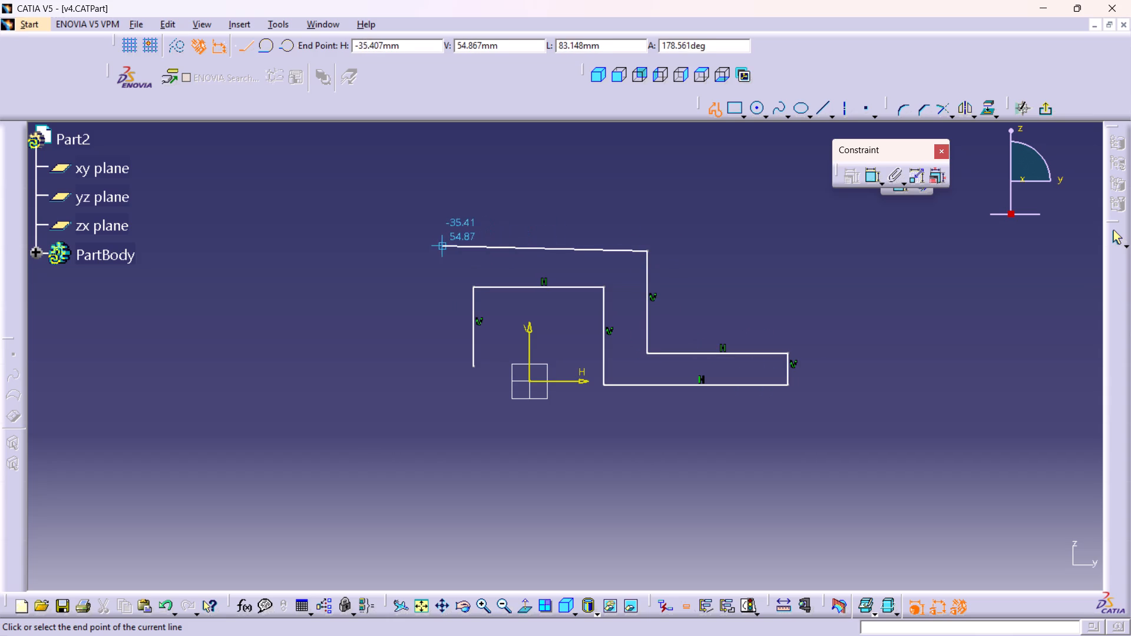
pyautogui.click(429, 252)
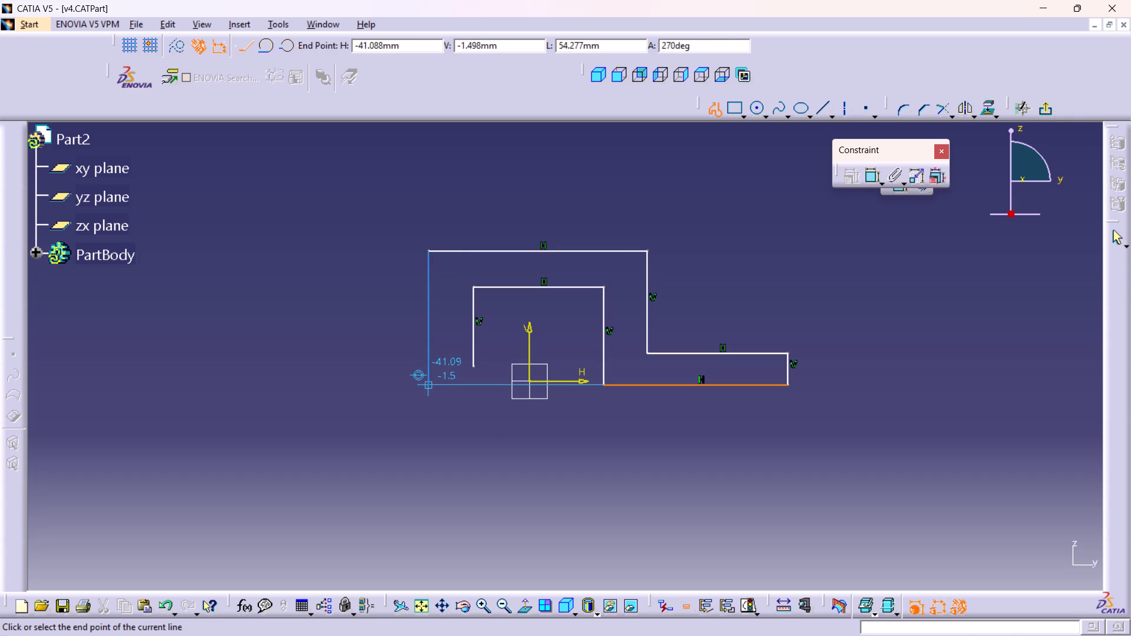
pyautogui.click(429, 352)
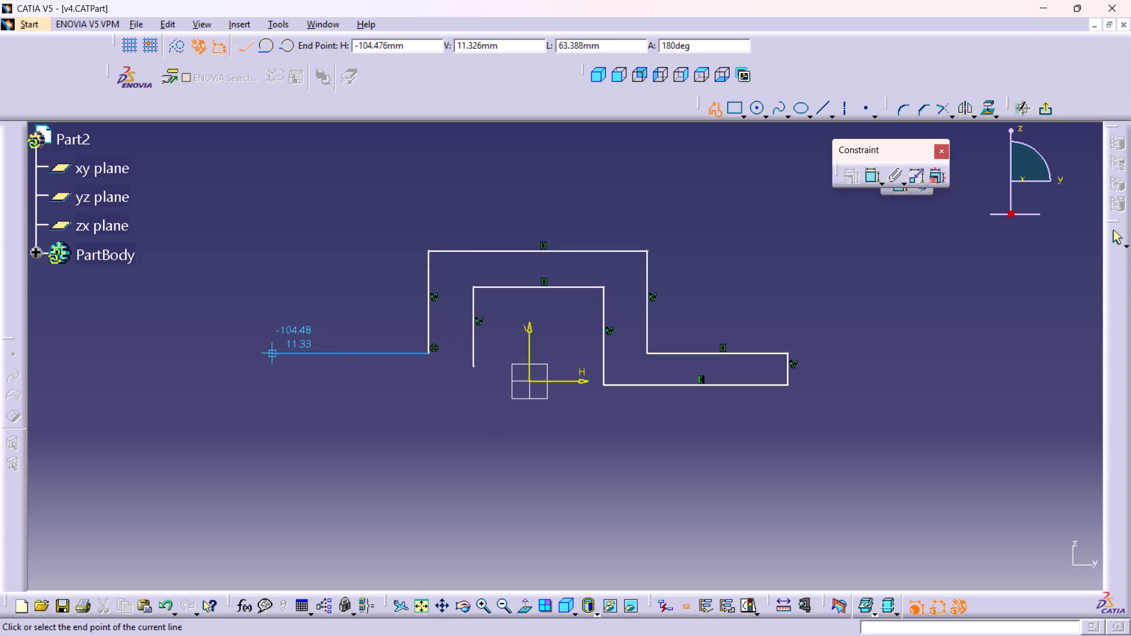
pyautogui.click(257, 355)
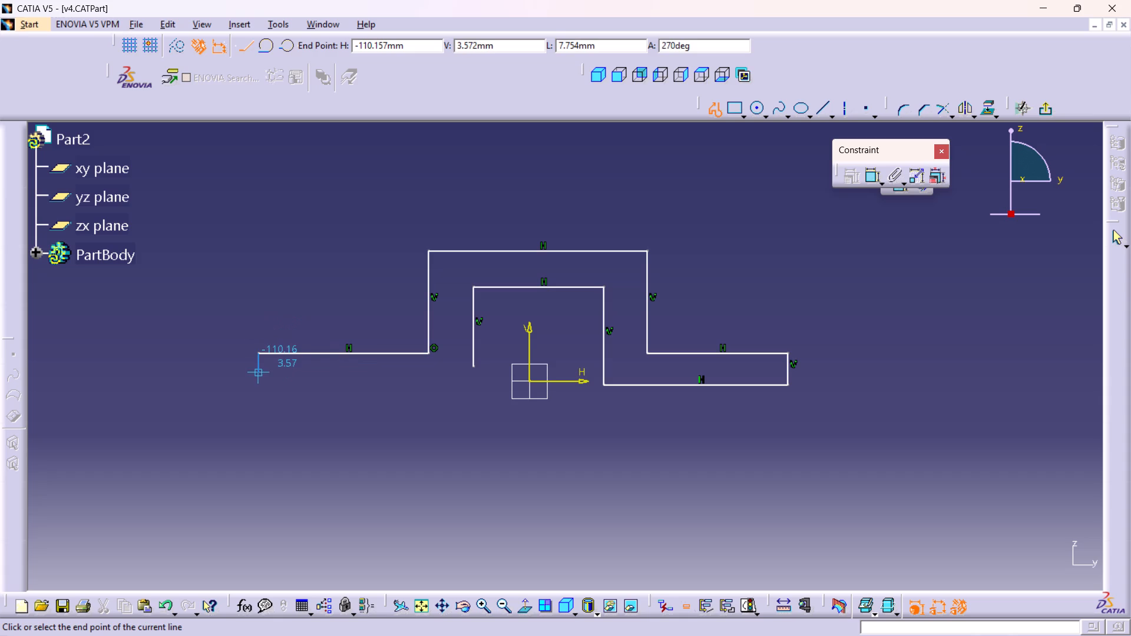
pyautogui.click(257, 382)
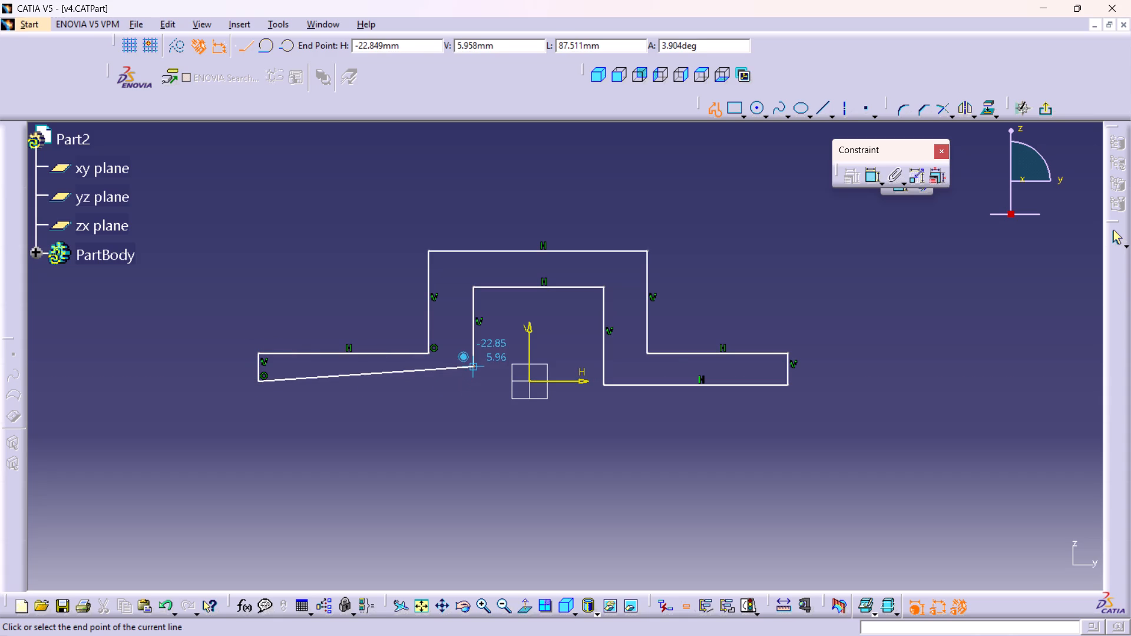
pyautogui.click(470, 365)
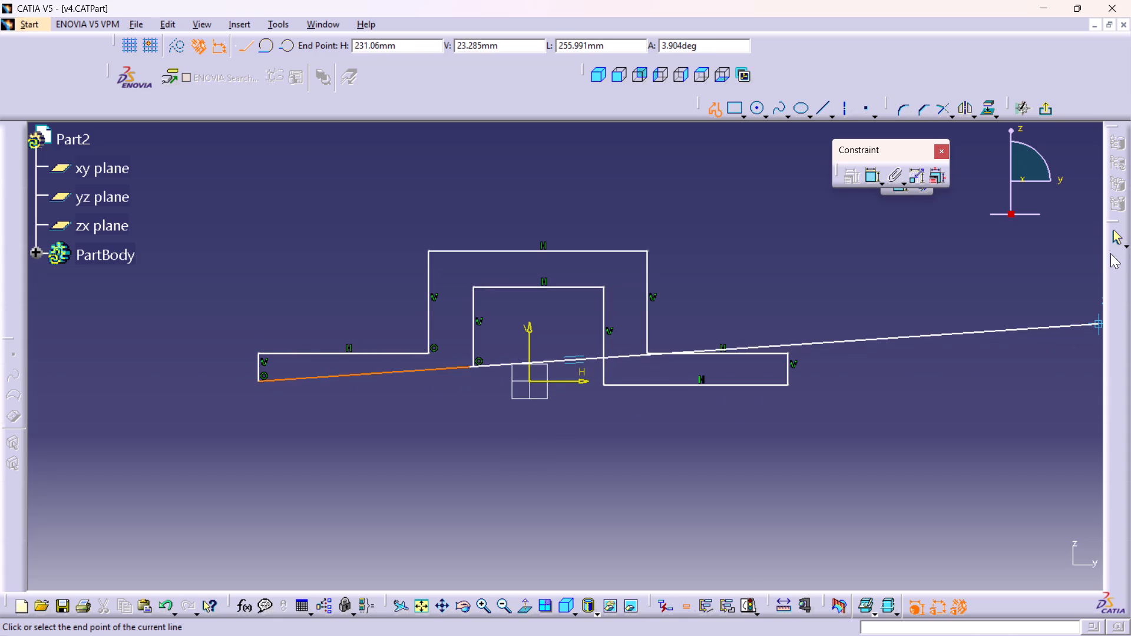
pyautogui.click(1115, 235)
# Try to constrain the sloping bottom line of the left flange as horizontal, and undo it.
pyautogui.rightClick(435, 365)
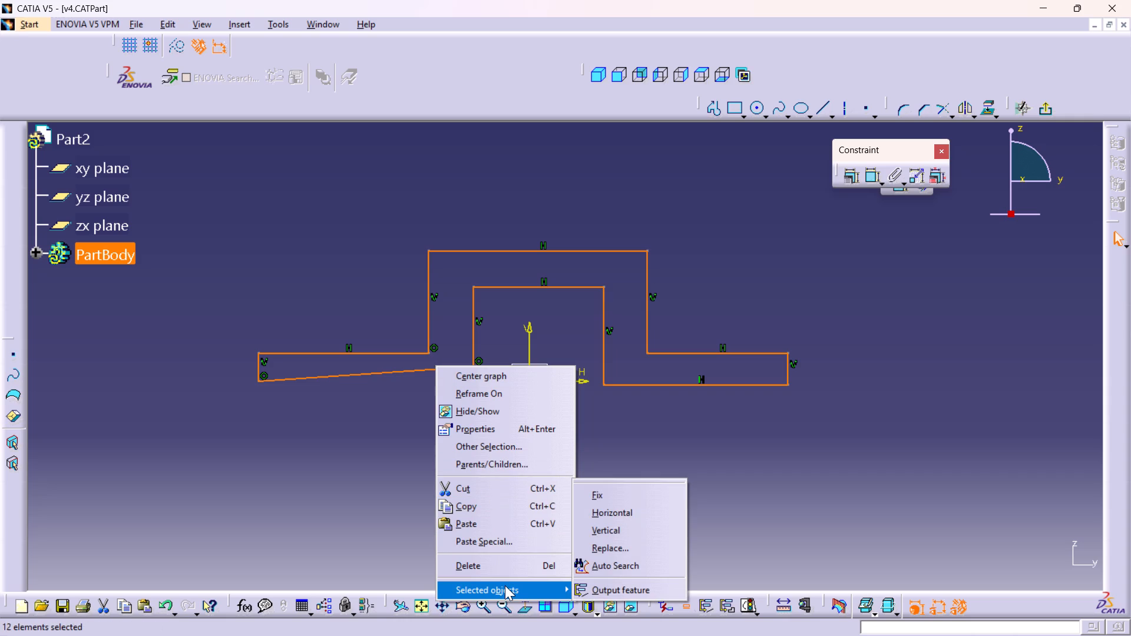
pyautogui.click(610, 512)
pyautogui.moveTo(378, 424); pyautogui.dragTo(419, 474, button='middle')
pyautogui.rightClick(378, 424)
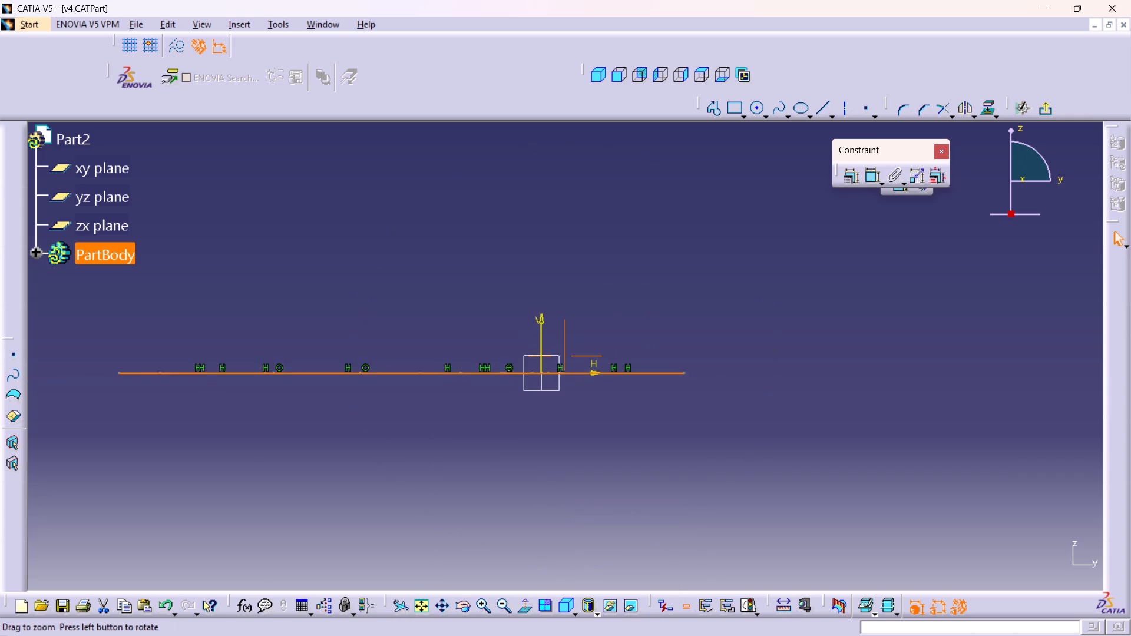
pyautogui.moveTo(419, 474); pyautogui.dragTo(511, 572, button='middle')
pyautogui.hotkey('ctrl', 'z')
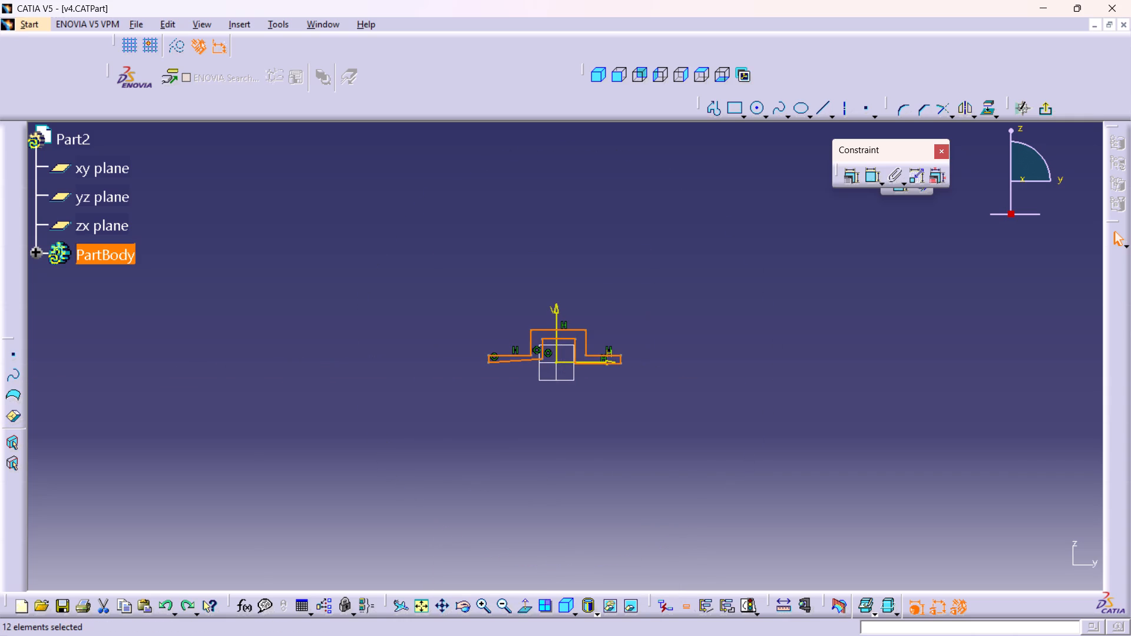
# Delete the left flange's sloping bottom line, its top line and its vertical end line.
pyautogui.moveTo(610, 315); pyautogui.dragTo(573, 137, button='middle')
pyautogui.rightClick(610, 314)
pyautogui.moveTo(426, 407); pyautogui.dragTo(447, 435, button='middle')
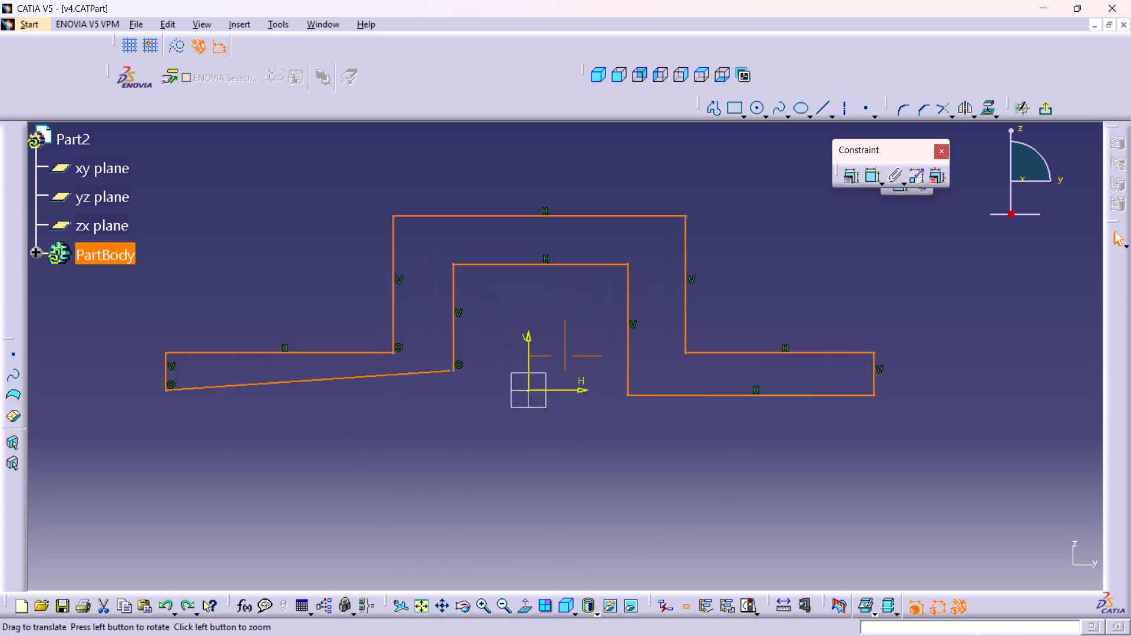
pyautogui.moveTo(447, 435); pyautogui.dragTo(465, 465, button='middle')
pyautogui.moveTo(455, 409); pyautogui.dragTo(448, 393, button='middle')
pyautogui.rightClick(455, 409)
pyautogui.moveTo(501, 431); pyautogui.dragTo(509, 372, button='middle')
pyautogui.click(809, 293)
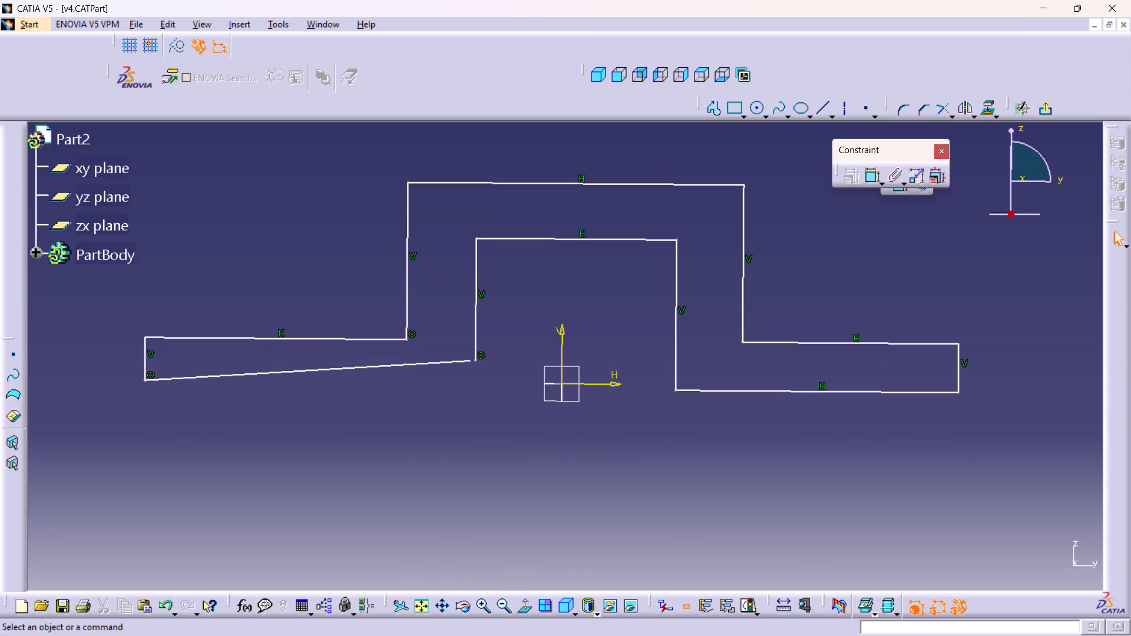
pyautogui.click(436, 360)
pyautogui.press('Delete')
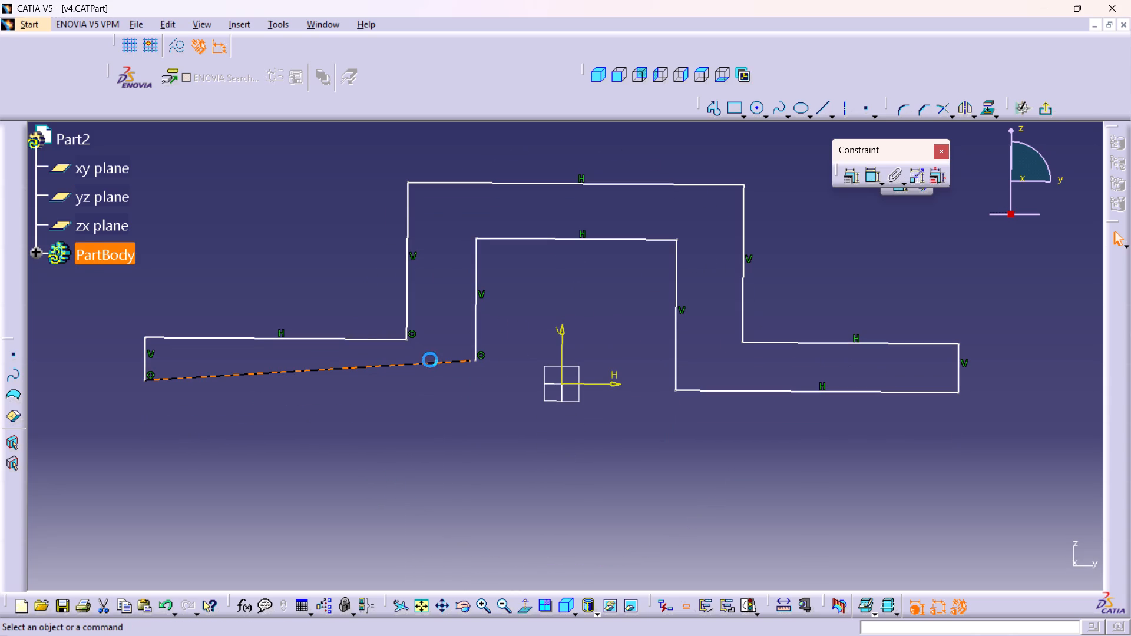
pyautogui.click(362, 337)
pyautogui.press('Delete')
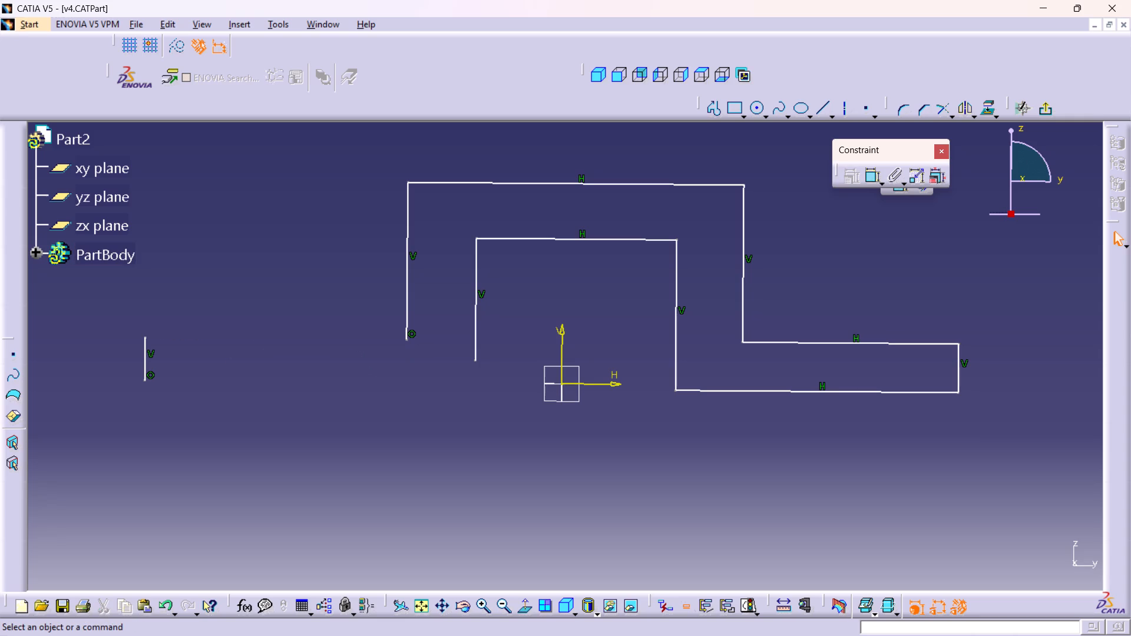
pyautogui.click(143, 347)
pyautogui.press('Delete')
# Redraw the left flange from the outer wall's lower end, about 13 mm thick, with a horizontal bottom line about 79 mm long ending below the inner wall.
pyautogui.click(713, 109)
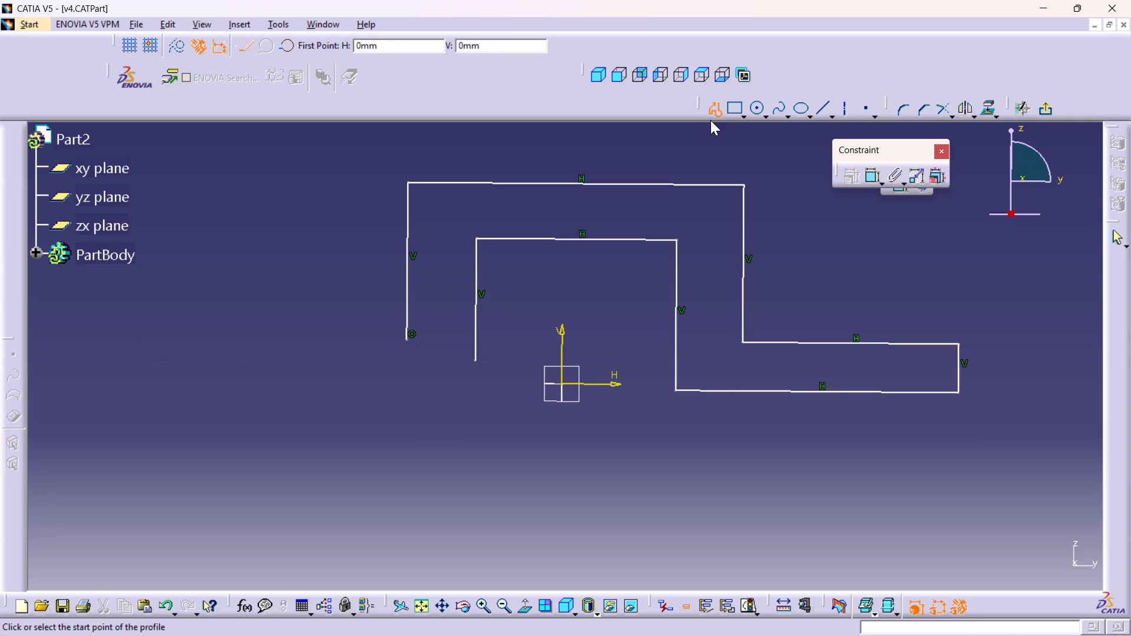
pyautogui.click(405, 338)
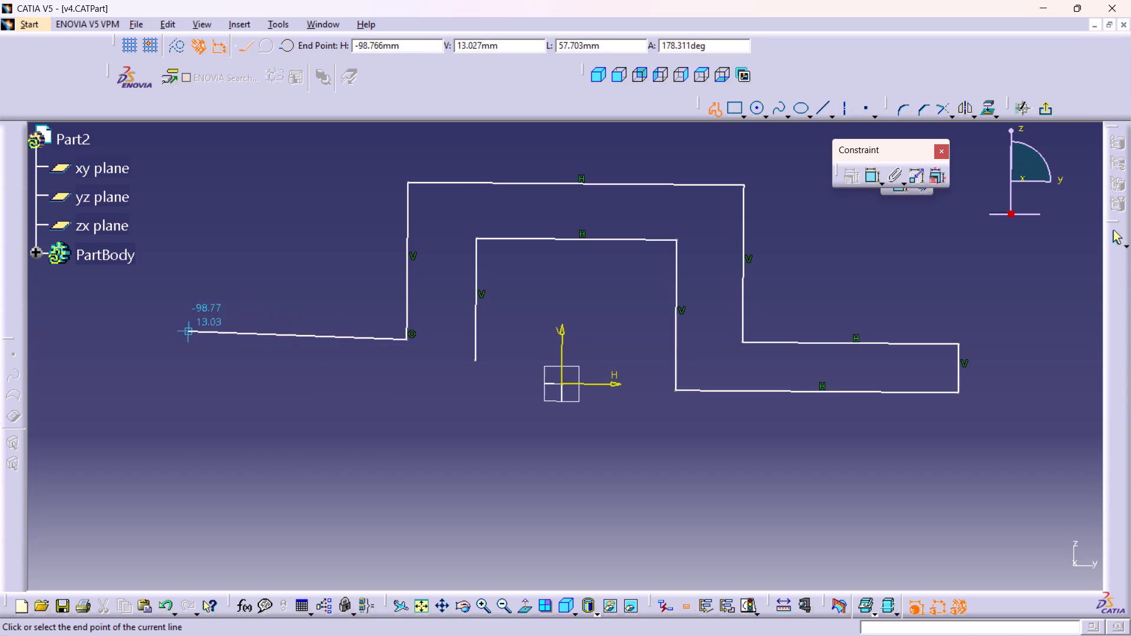
pyautogui.click(177, 339)
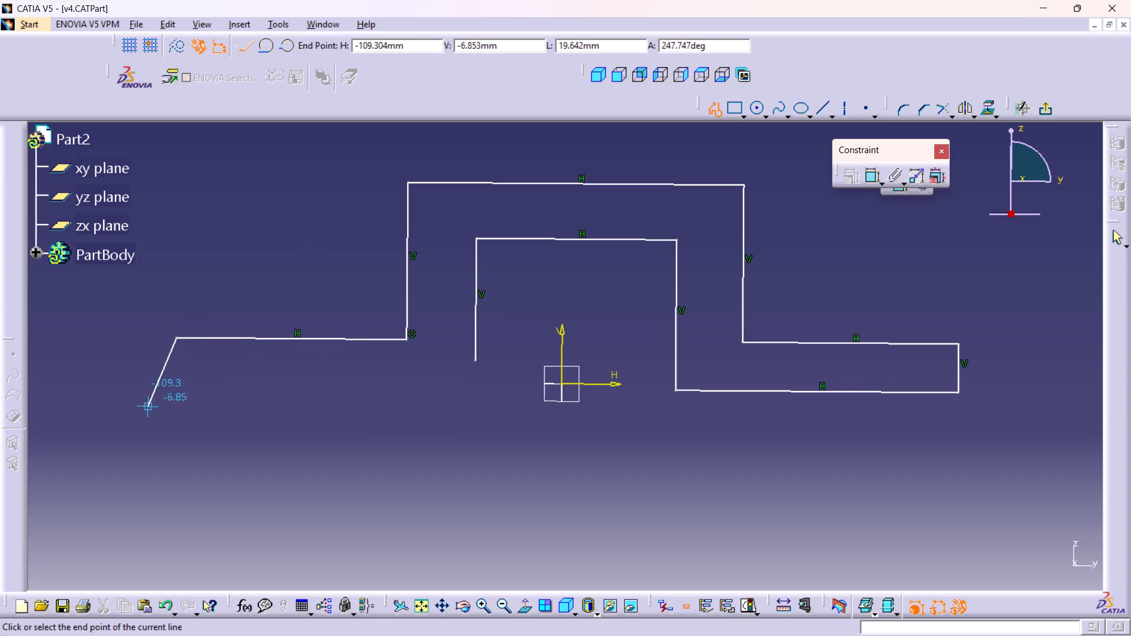
pyautogui.click(173, 385)
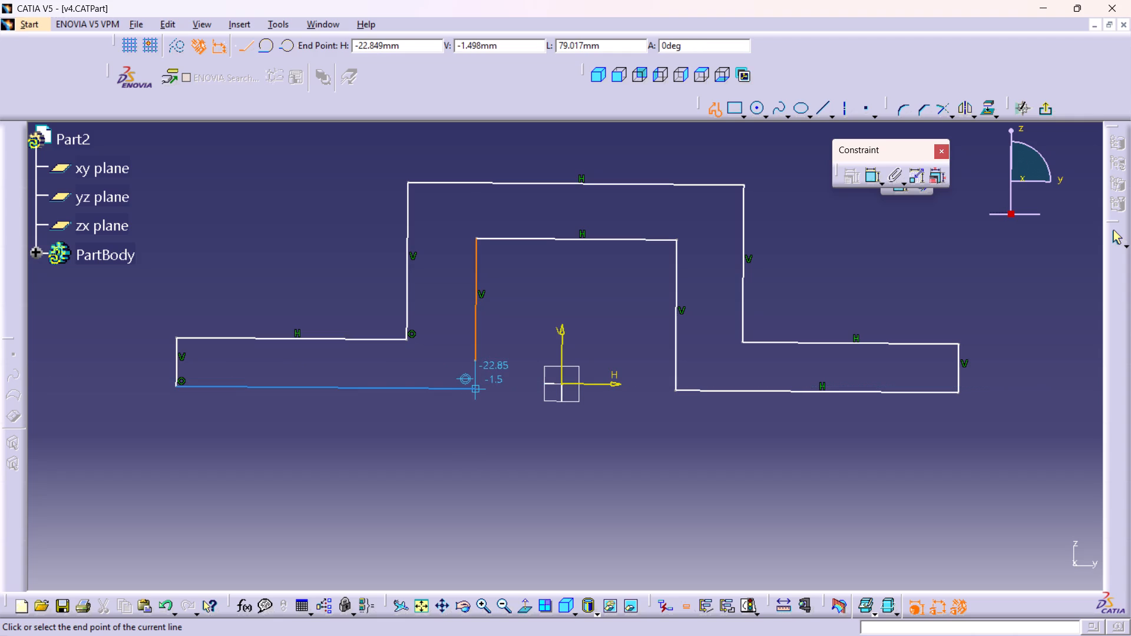
pyautogui.click(474, 386)
pyautogui.click(1115, 239)
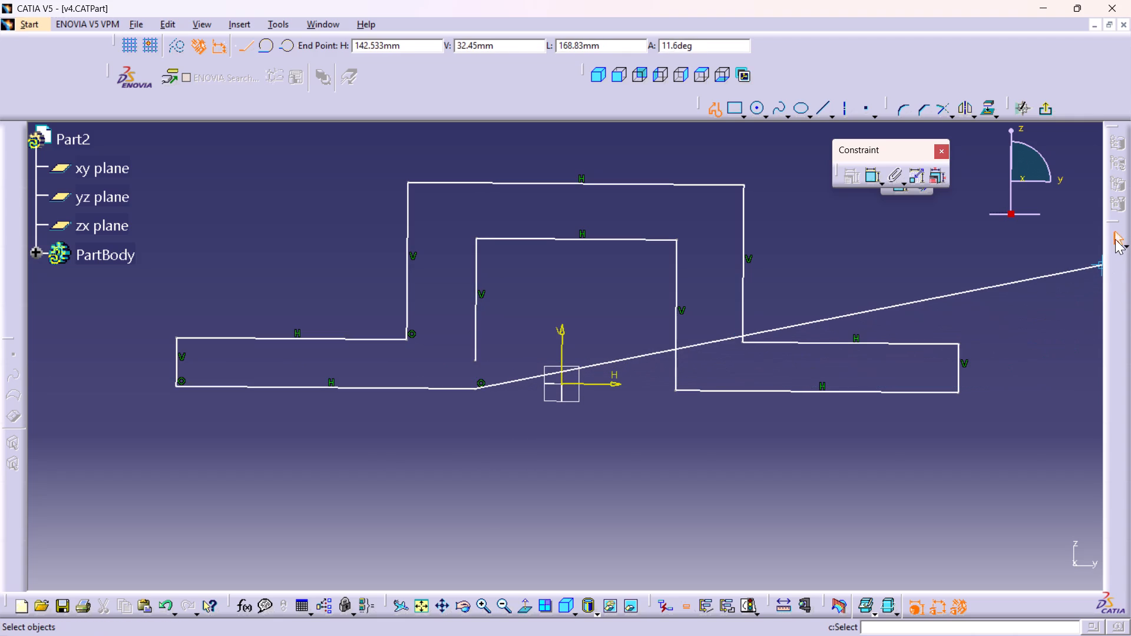
# Shift the inner left wall downward to adjust its lower end toward the left flange's bottom line.
pyautogui.click(502, 349)
pyautogui.moveTo(477, 351); pyautogui.dragTo(478, 363)
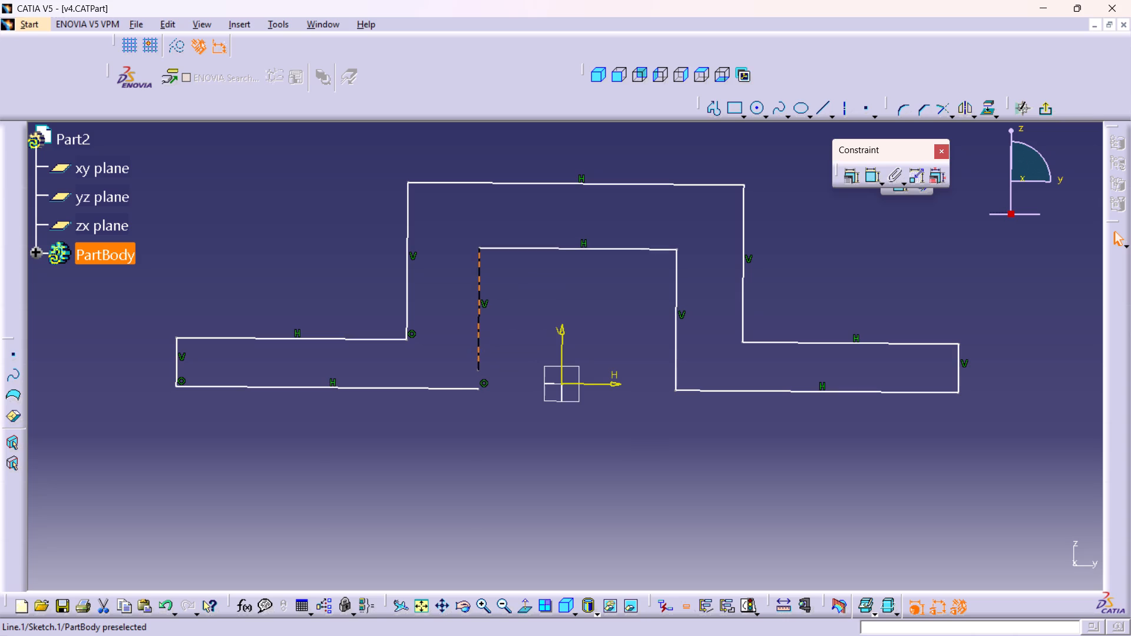
pyautogui.moveTo(478, 363); pyautogui.dragTo(479, 387)
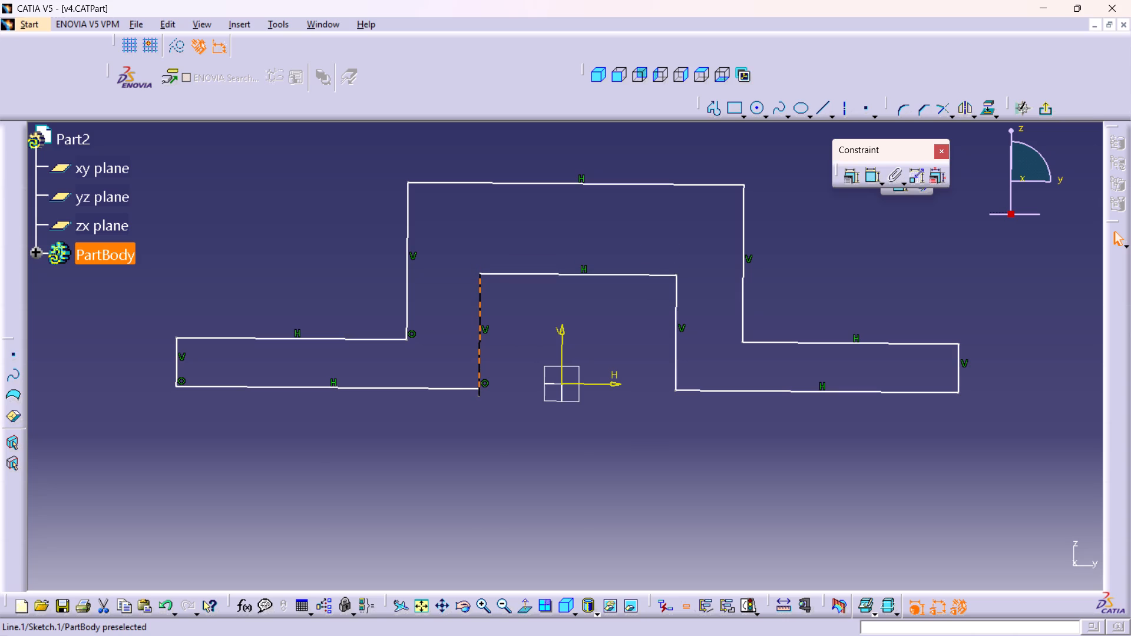
pyautogui.moveTo(478, 366); pyautogui.dragTo(479, 359)
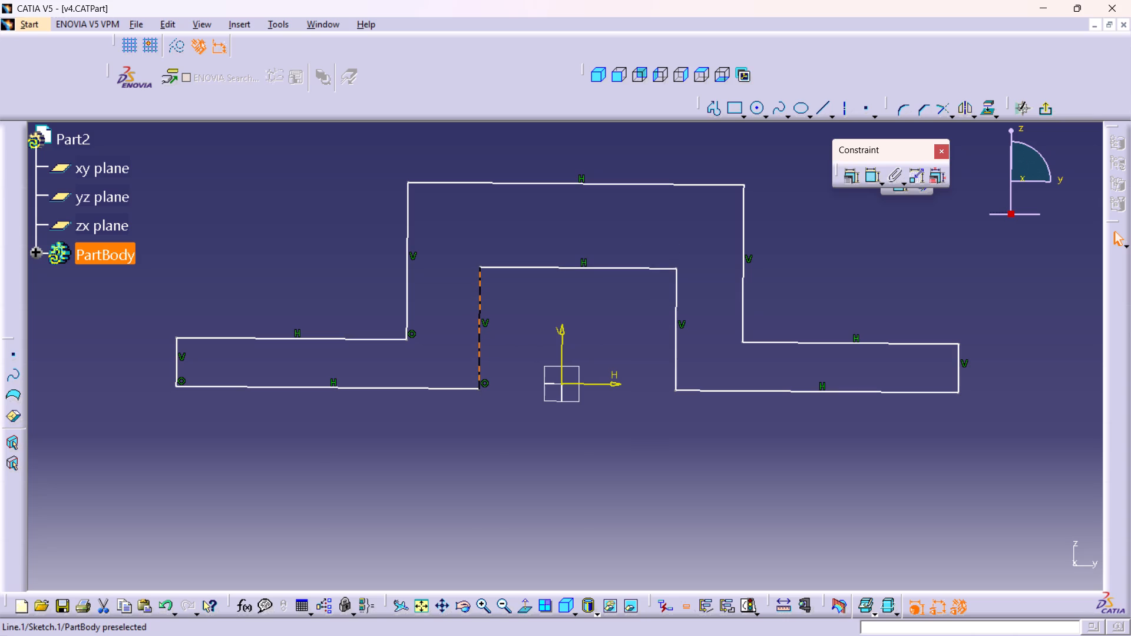
pyautogui.moveTo(479, 359); pyautogui.dragTo(481, 347)
pyautogui.click(499, 448)
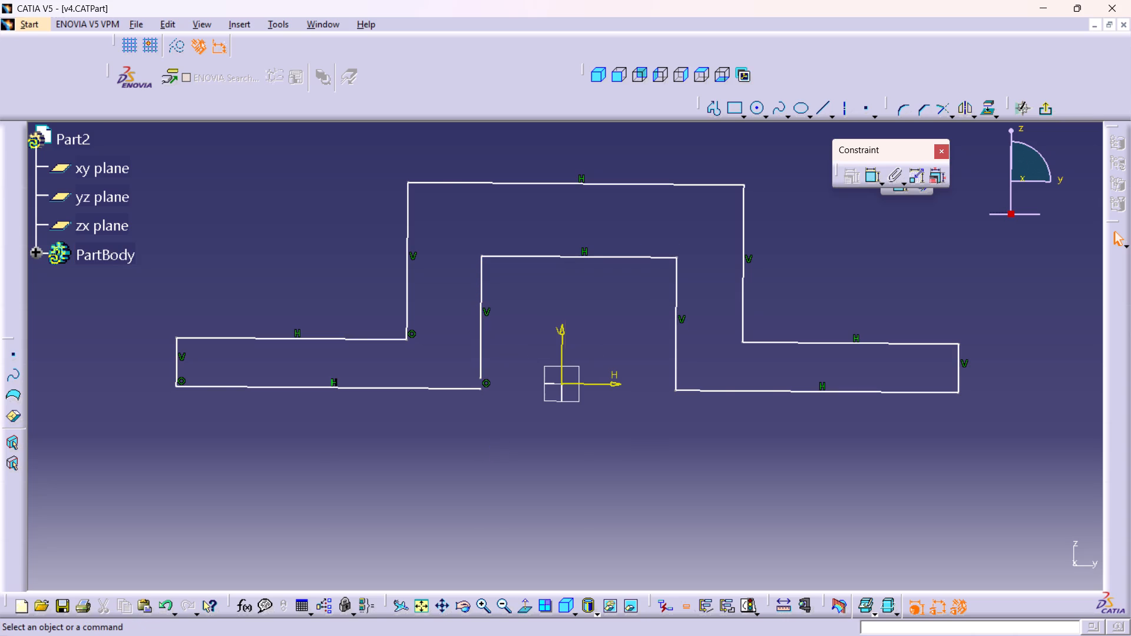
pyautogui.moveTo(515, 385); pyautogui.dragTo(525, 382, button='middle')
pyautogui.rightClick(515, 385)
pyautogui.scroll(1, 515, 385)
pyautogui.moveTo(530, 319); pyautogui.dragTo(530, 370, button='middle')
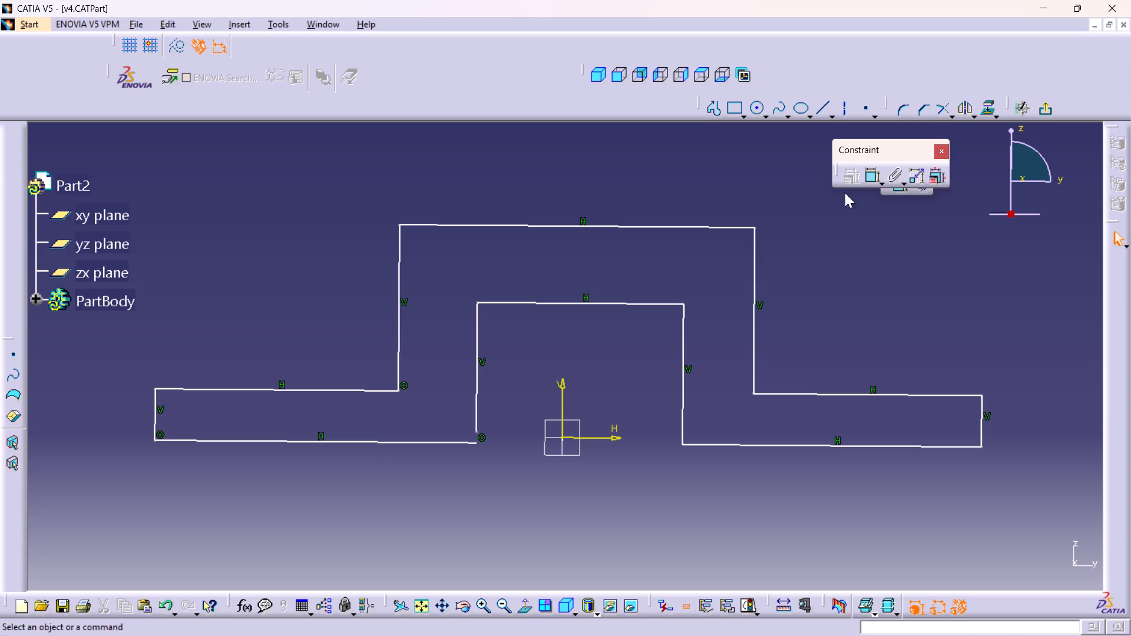
# Make the inner left wall's lower end coincident with the inner end of the left flange's bottom line.
pyautogui.doubleClick(868, 171)
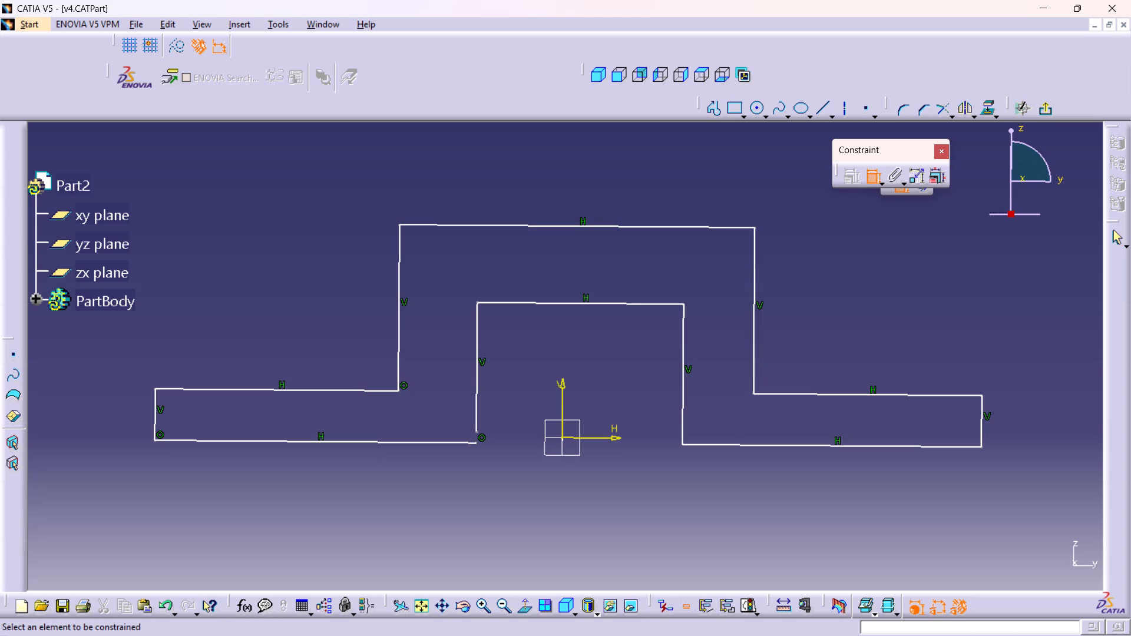
pyautogui.click(476, 432)
pyautogui.moveTo(474, 443); pyautogui.dragTo(486, 450)
pyautogui.rightClick(543, 472)
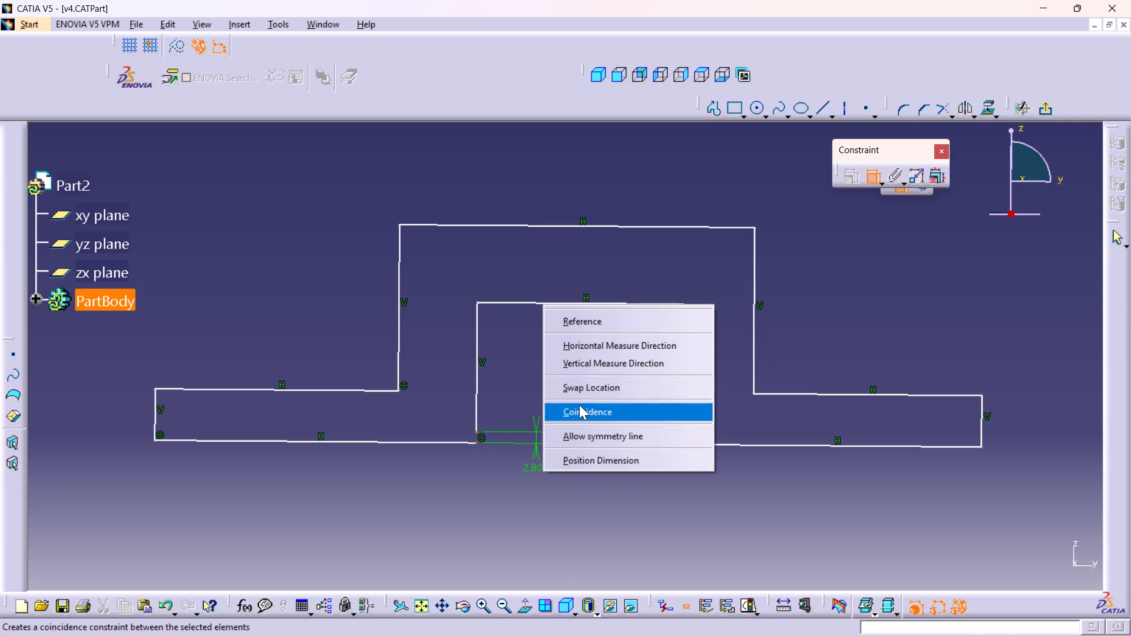
pyautogui.click(571, 410)
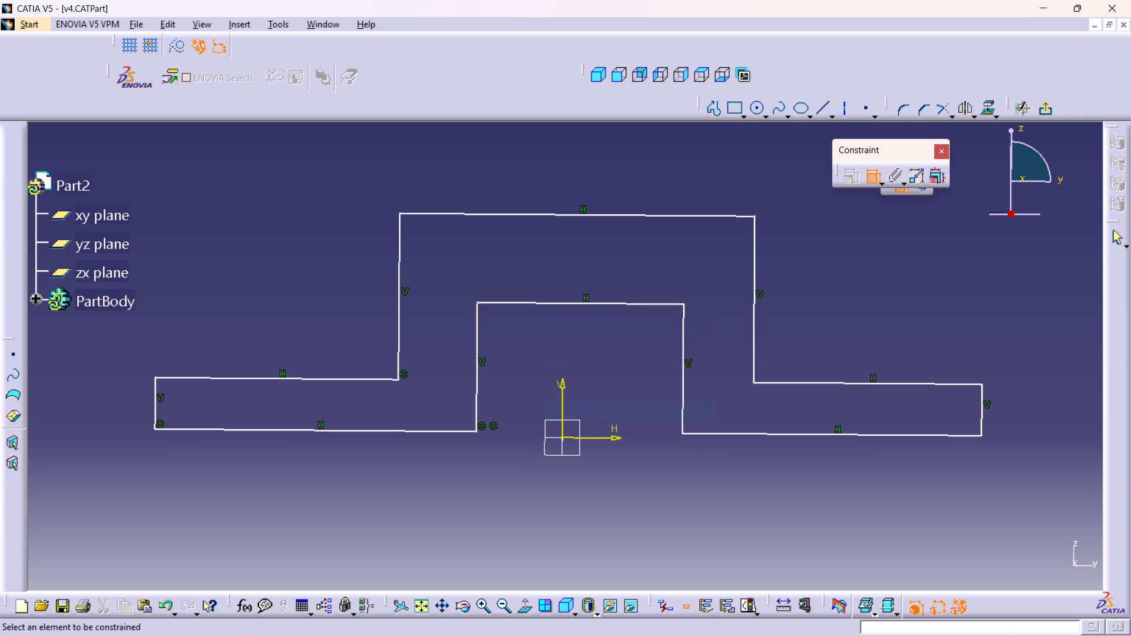
# Constrain the two inner slot walls as symmetric about the sketch's vertical axis.
pyautogui.moveTo(533, 369); pyautogui.dragTo(527, 377, button='middle')
pyautogui.click(470, 389)
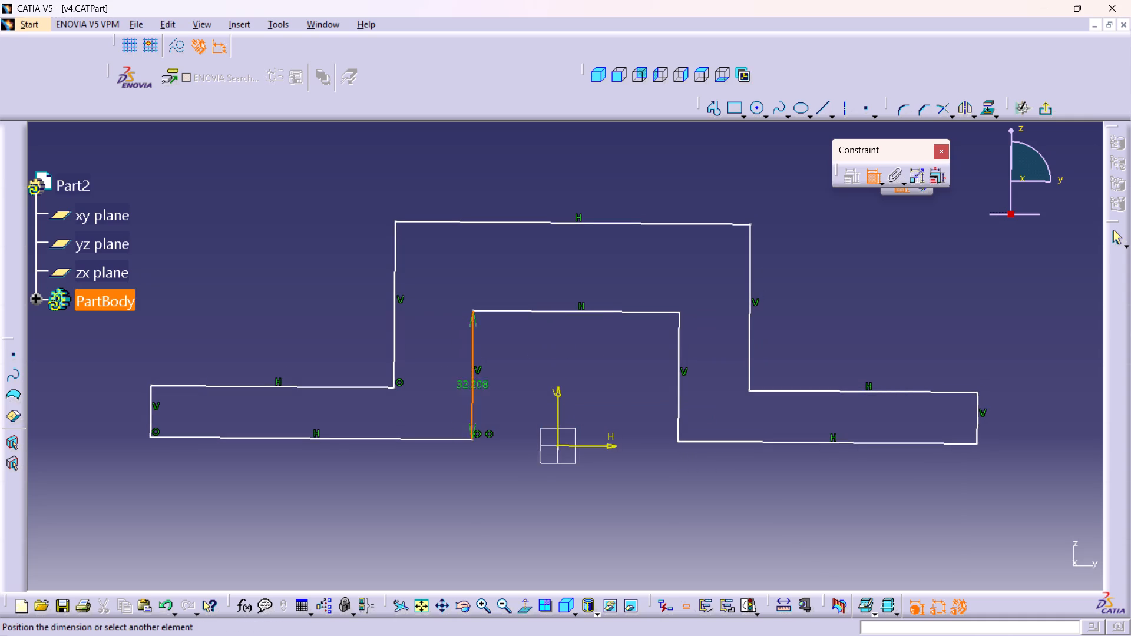
pyautogui.click(678, 391)
pyautogui.rightClick(640, 340)
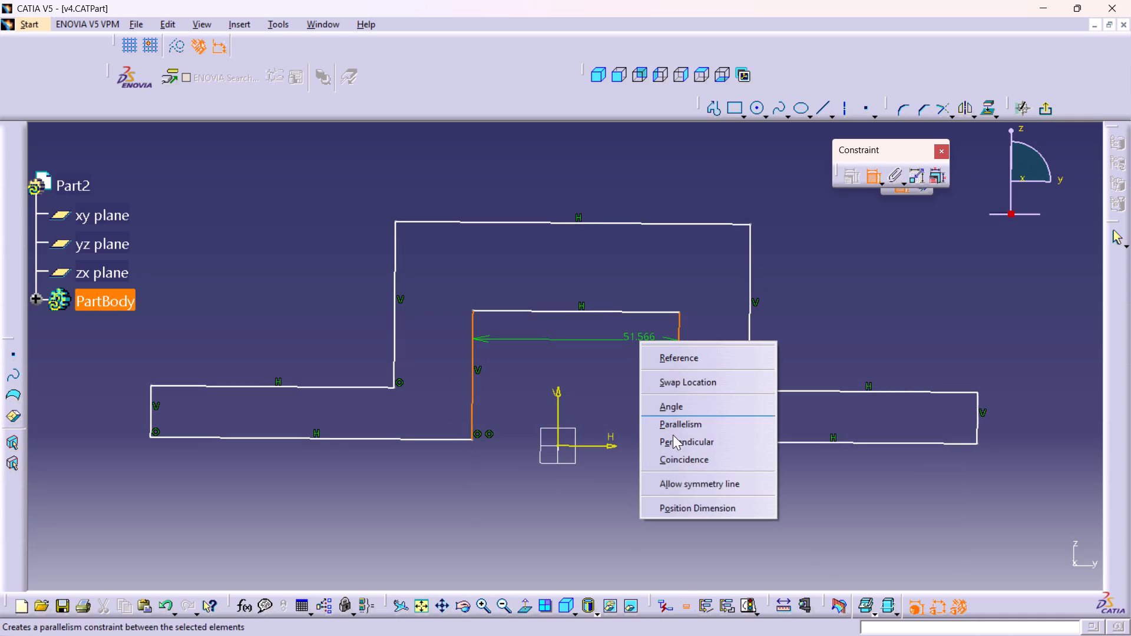
pyautogui.click(687, 484)
pyautogui.click(558, 389)
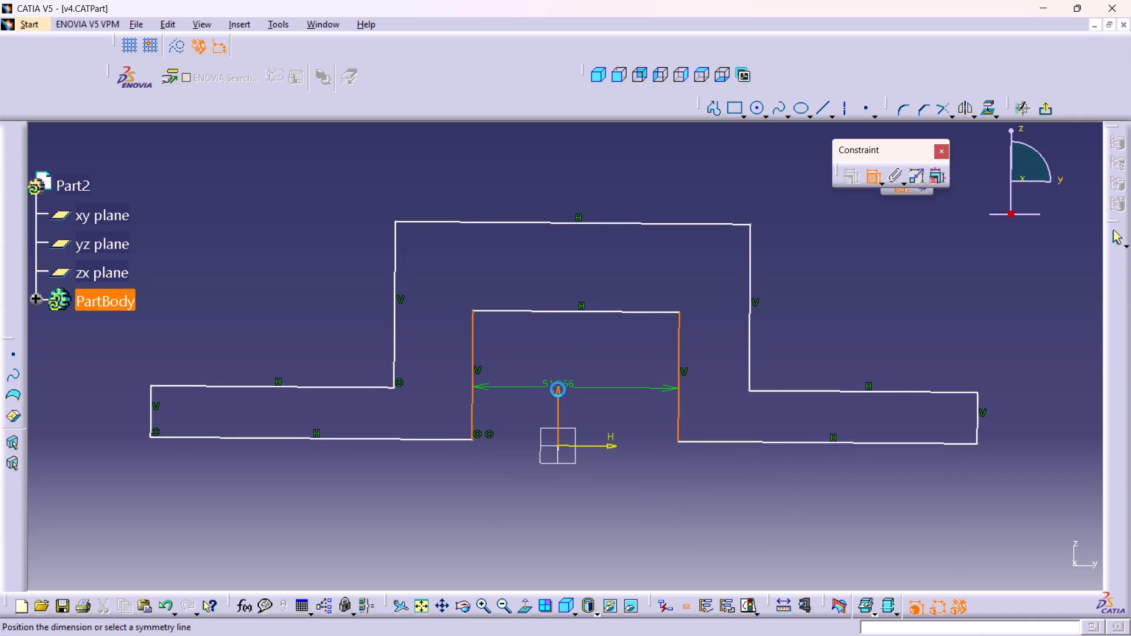
# Constrain the two outer vertical walls of the raised section as symmetric about the vertical axis.
pyautogui.click(378, 271)
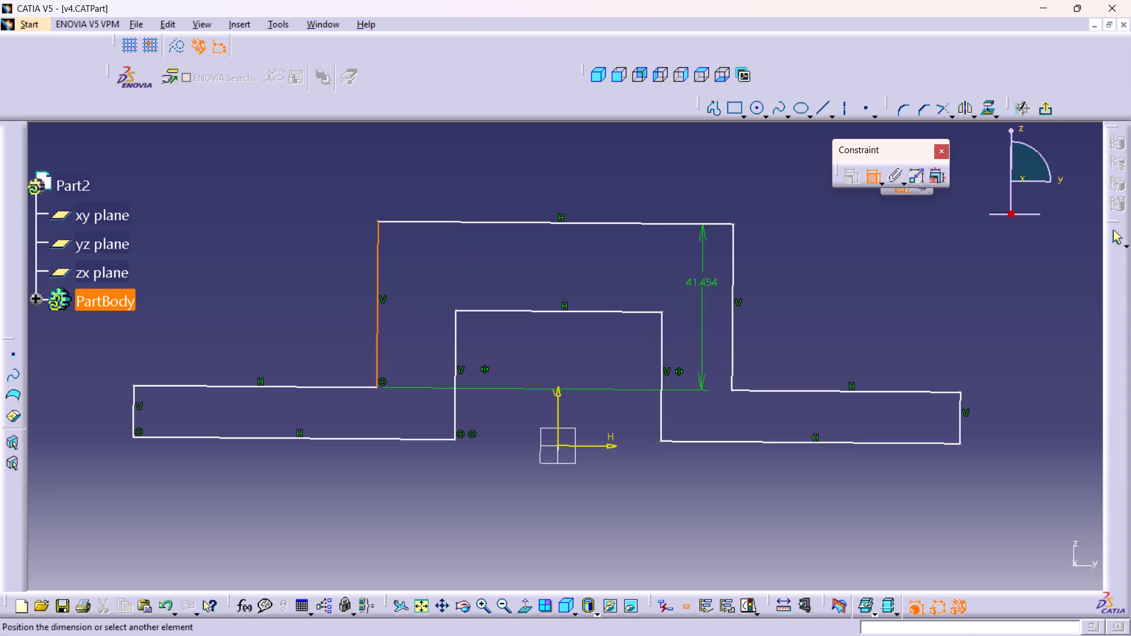
pyautogui.click(731, 259)
pyautogui.rightClick(686, 187)
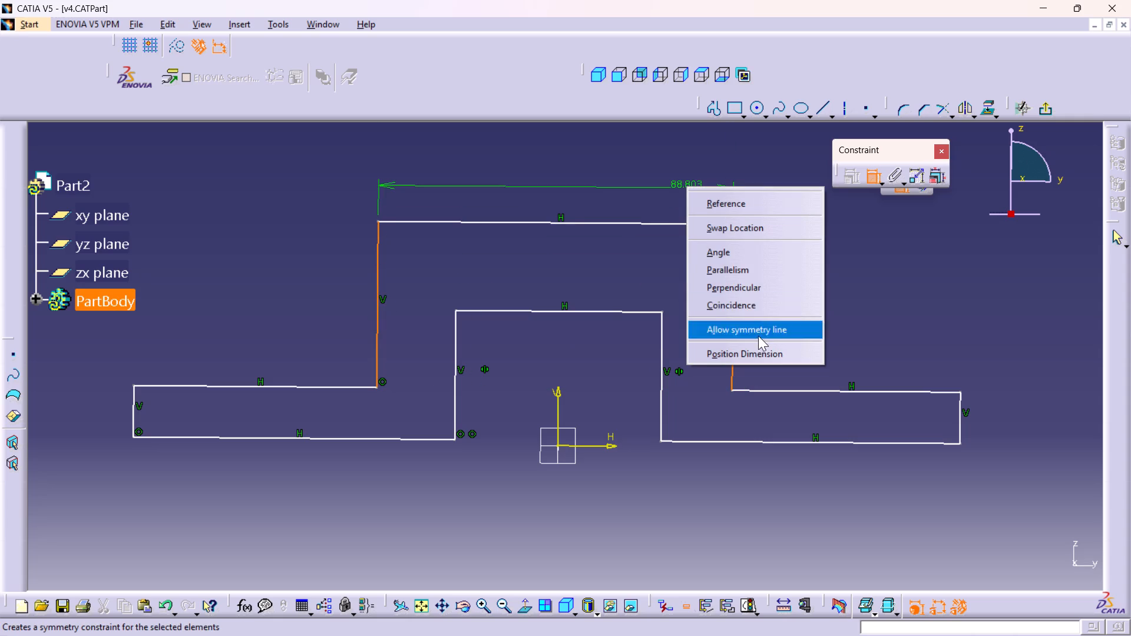
pyautogui.click(754, 333)
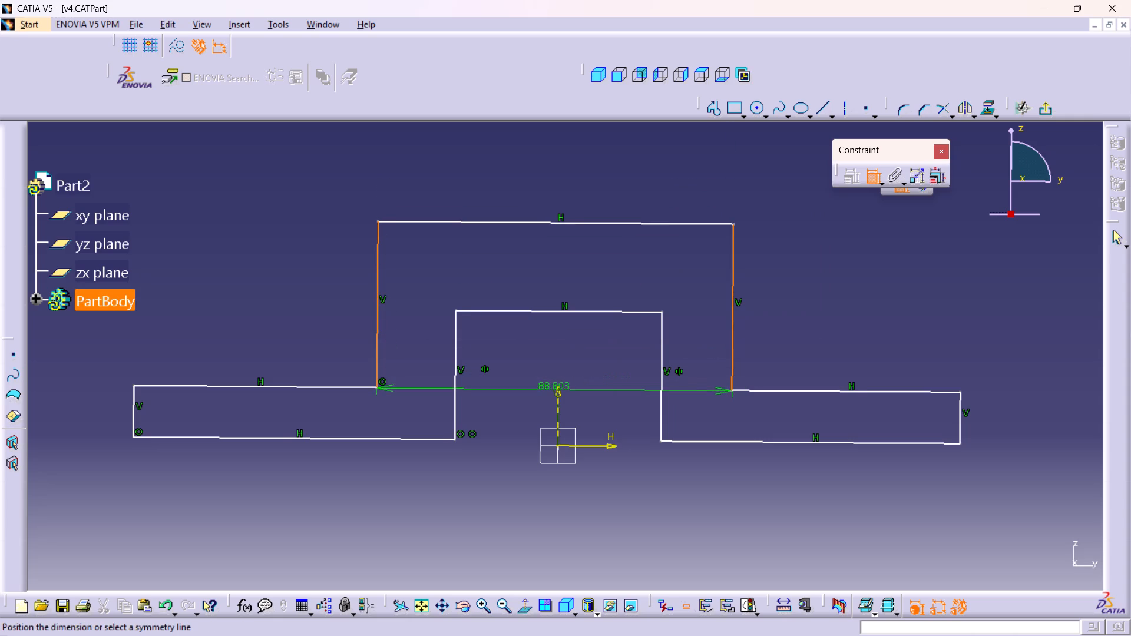
pyautogui.click(563, 389)
# Dimension the profile's overall width between the two flanges' vertical end lines, placing the dimension below the profile.
pyautogui.moveTo(604, 370); pyautogui.dragTo(623, 343, button='middle')
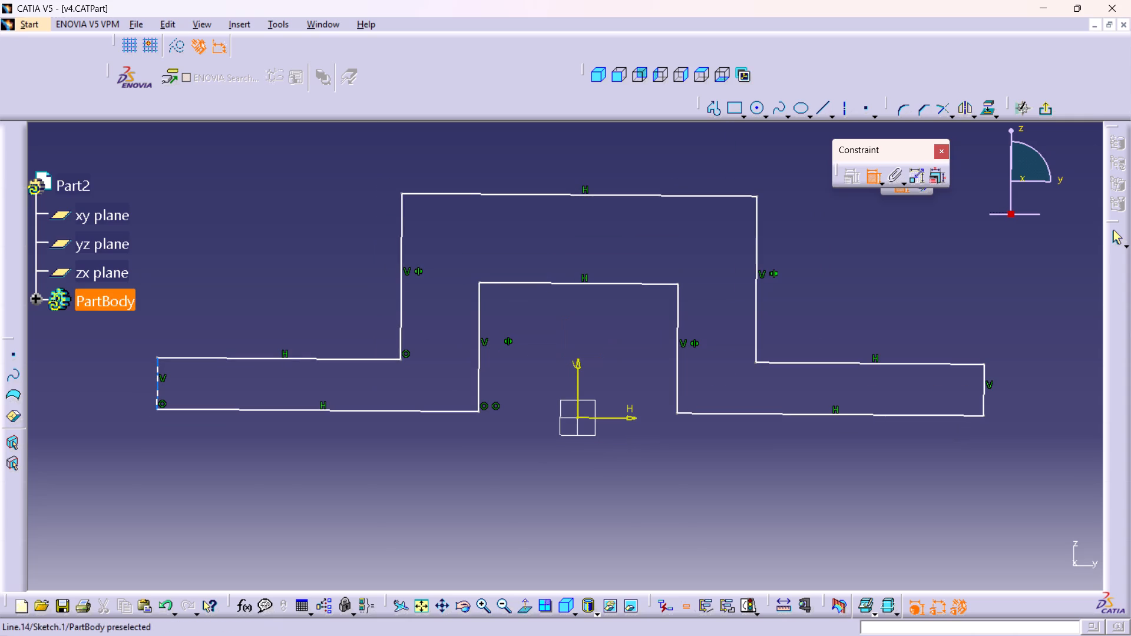
pyautogui.moveTo(616, 344); pyautogui.dragTo(601, 372, button='middle')
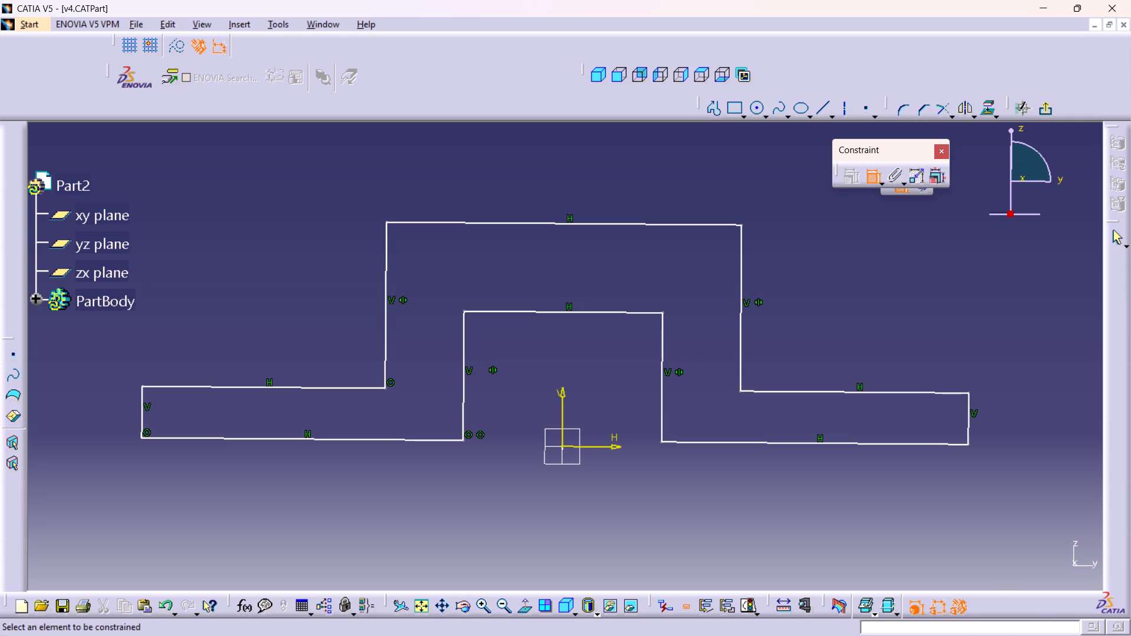
pyautogui.moveTo(669, 502); pyautogui.dragTo(676, 471, button='middle')
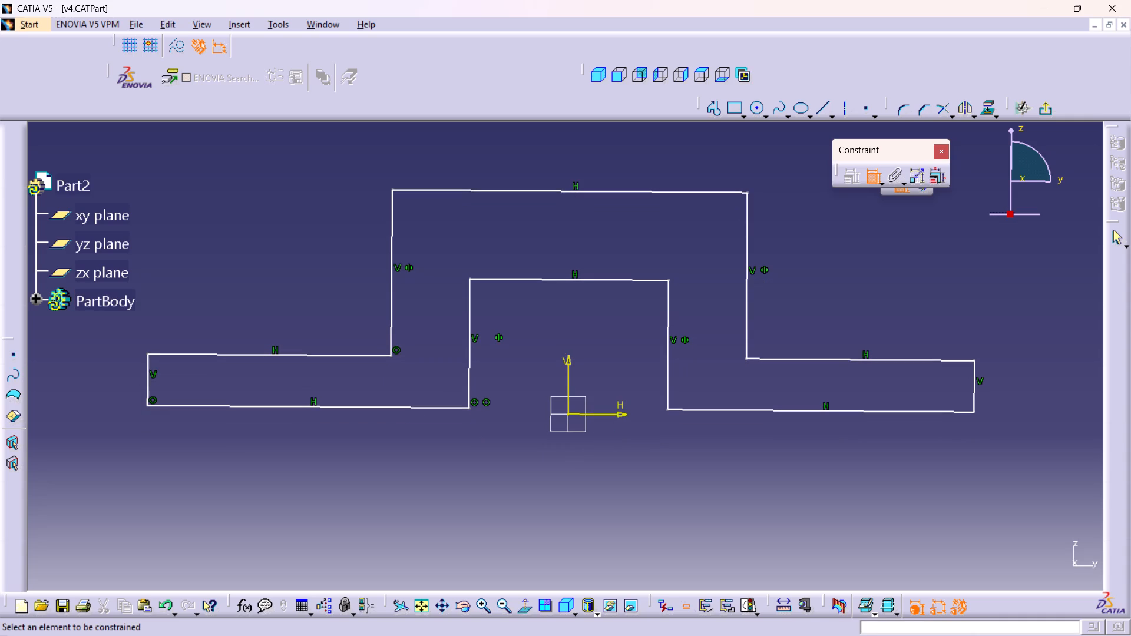
pyautogui.click(149, 367)
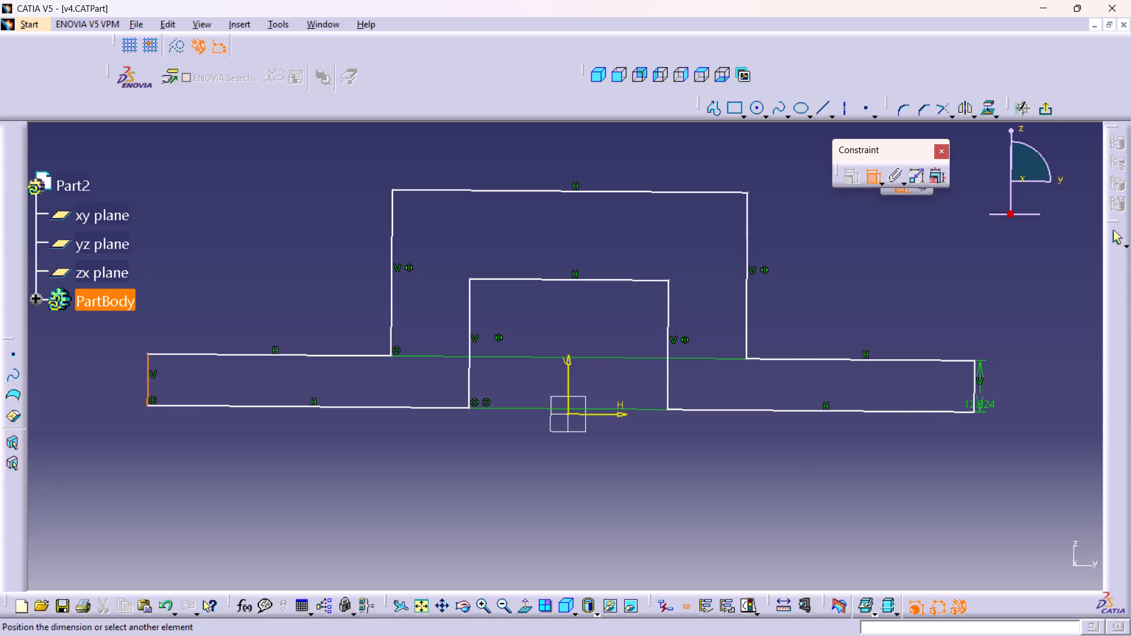
pyautogui.click(975, 391)
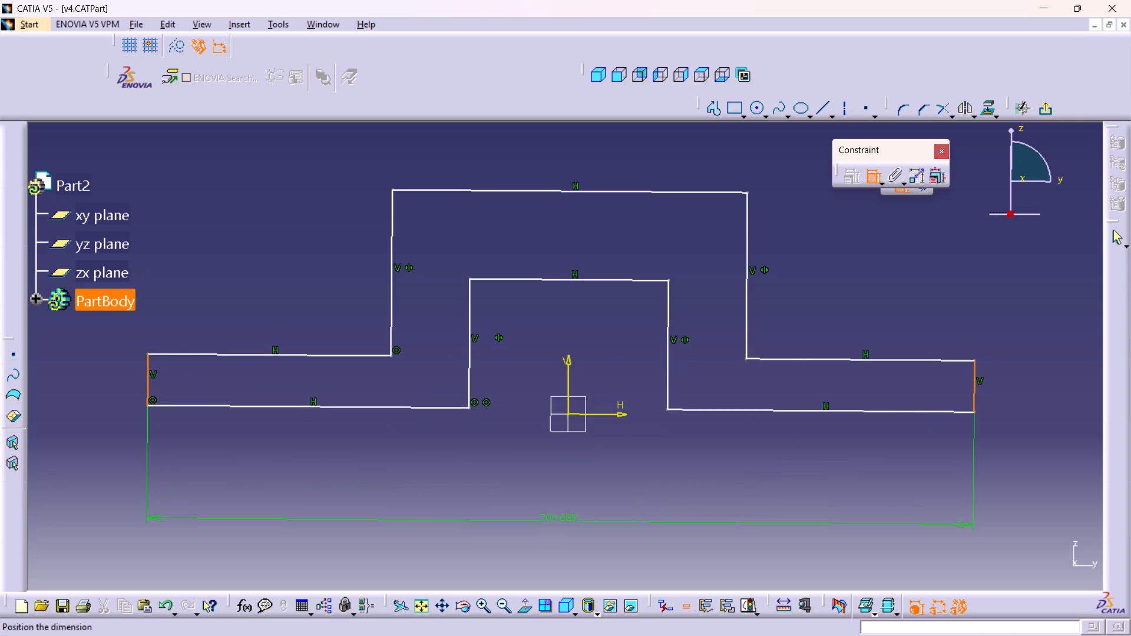
pyautogui.click(551, 524)
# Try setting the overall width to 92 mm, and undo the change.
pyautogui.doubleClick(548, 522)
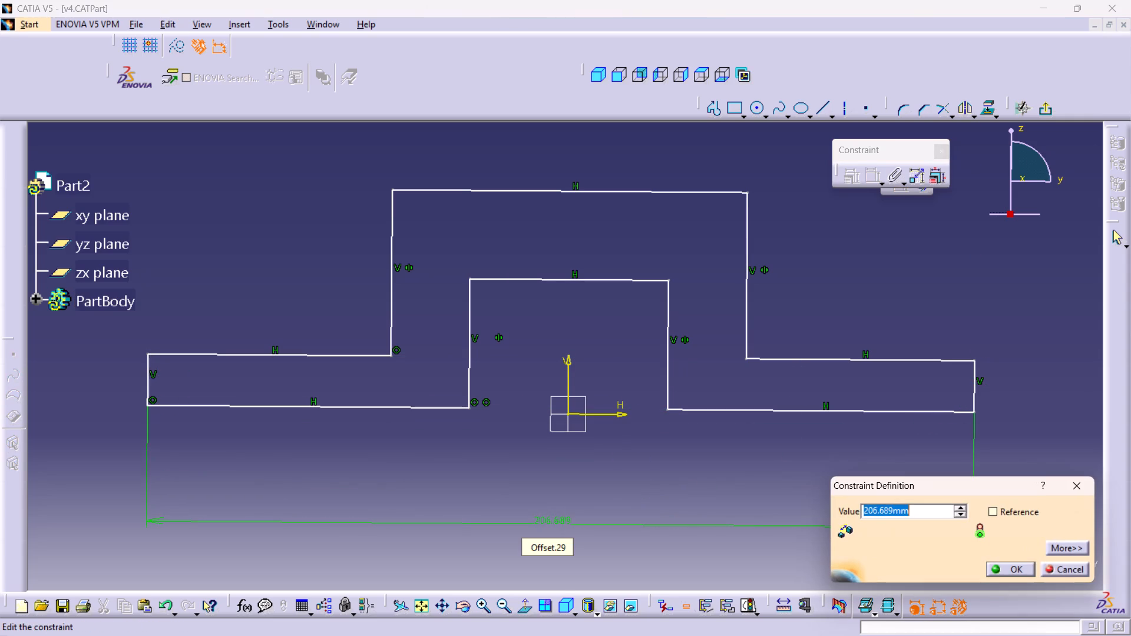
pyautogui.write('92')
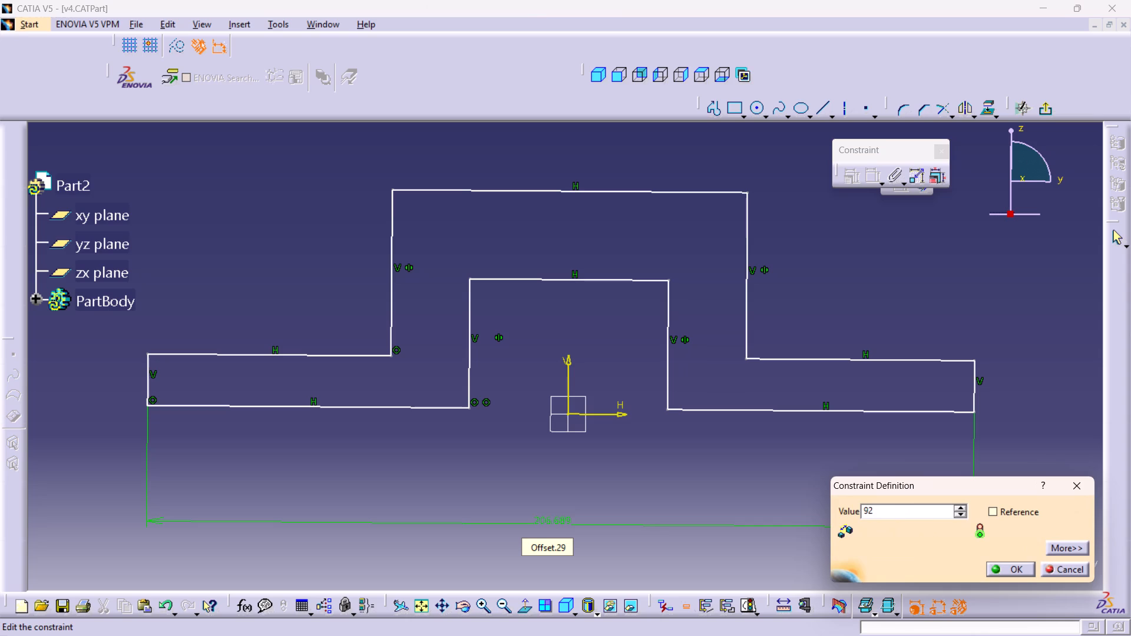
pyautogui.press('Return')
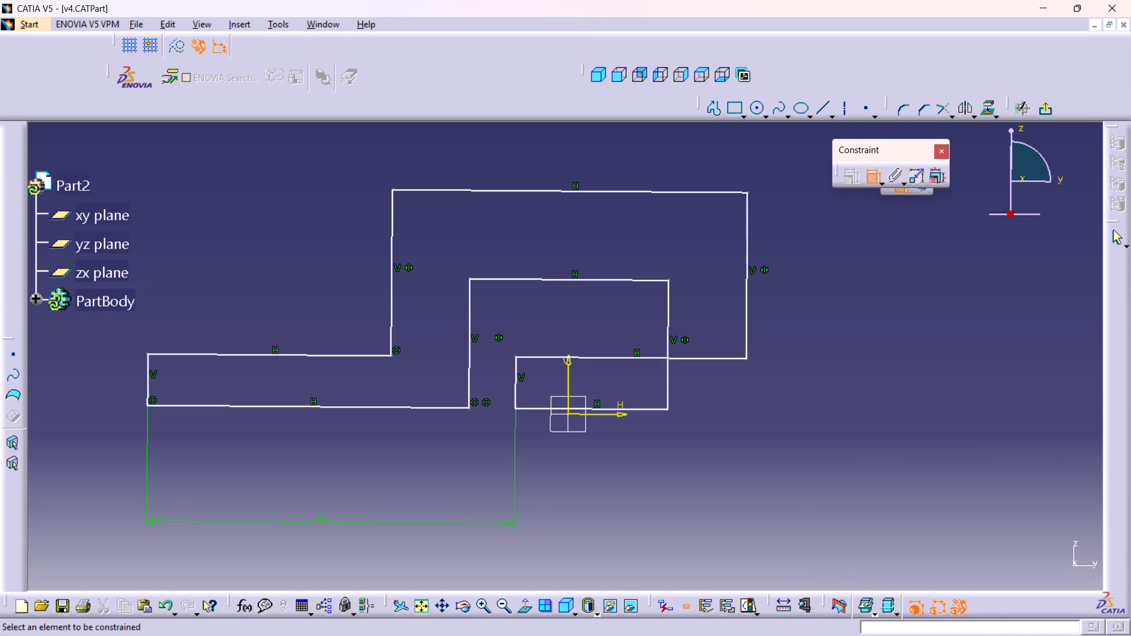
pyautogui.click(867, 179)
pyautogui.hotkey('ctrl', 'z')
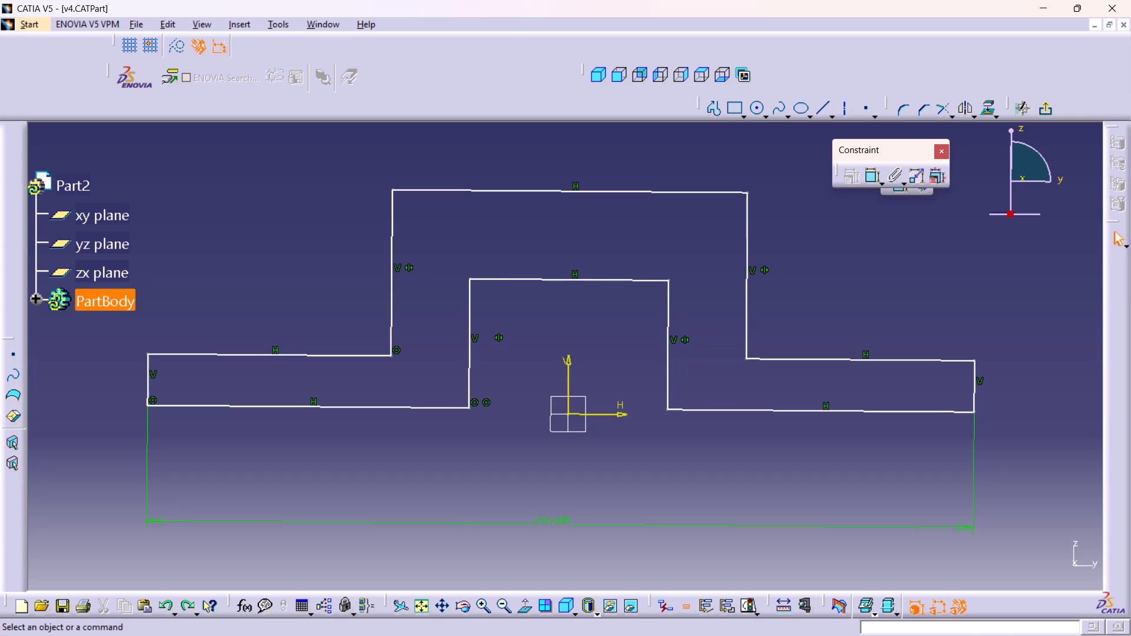
# Dimension the distance between the two inner slot walls below the profile and set it to 18 mm.
pyautogui.doubleClick(876, 176)
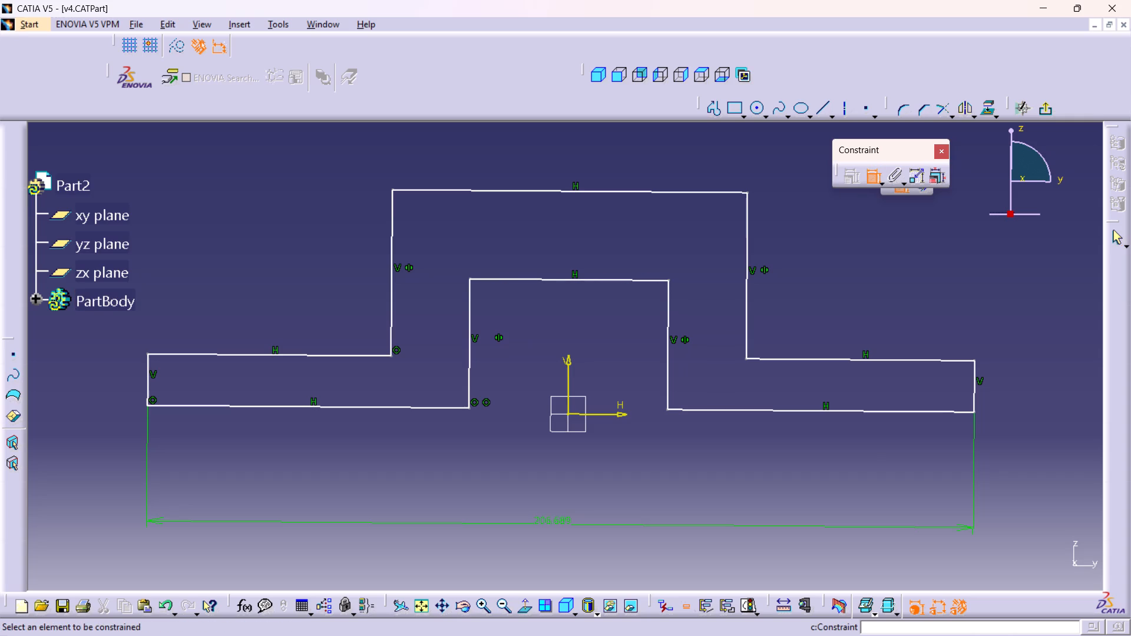
pyautogui.moveTo(497, 230); pyautogui.dragTo(497, 290, button='middle')
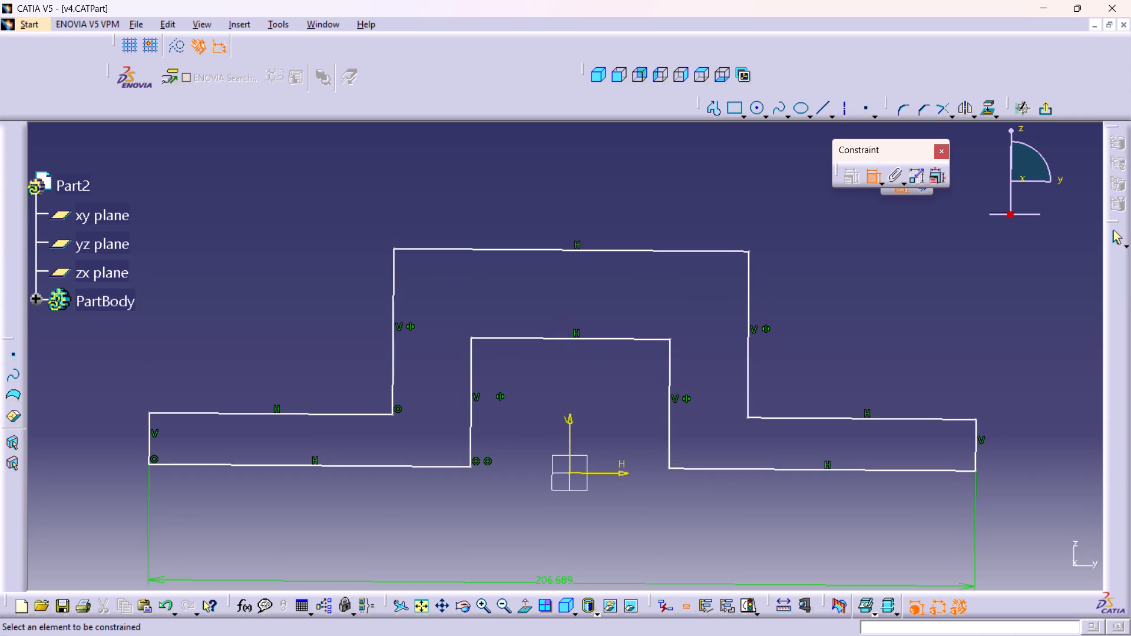
pyautogui.click(474, 365)
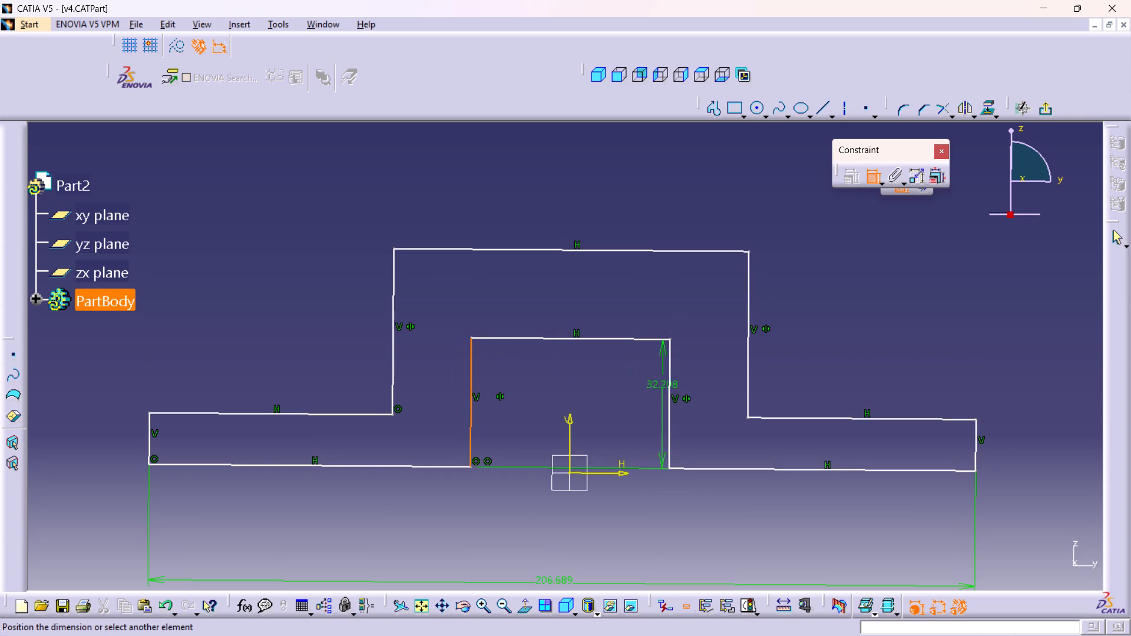
pyautogui.moveTo(670, 359); pyautogui.dragTo(670, 369)
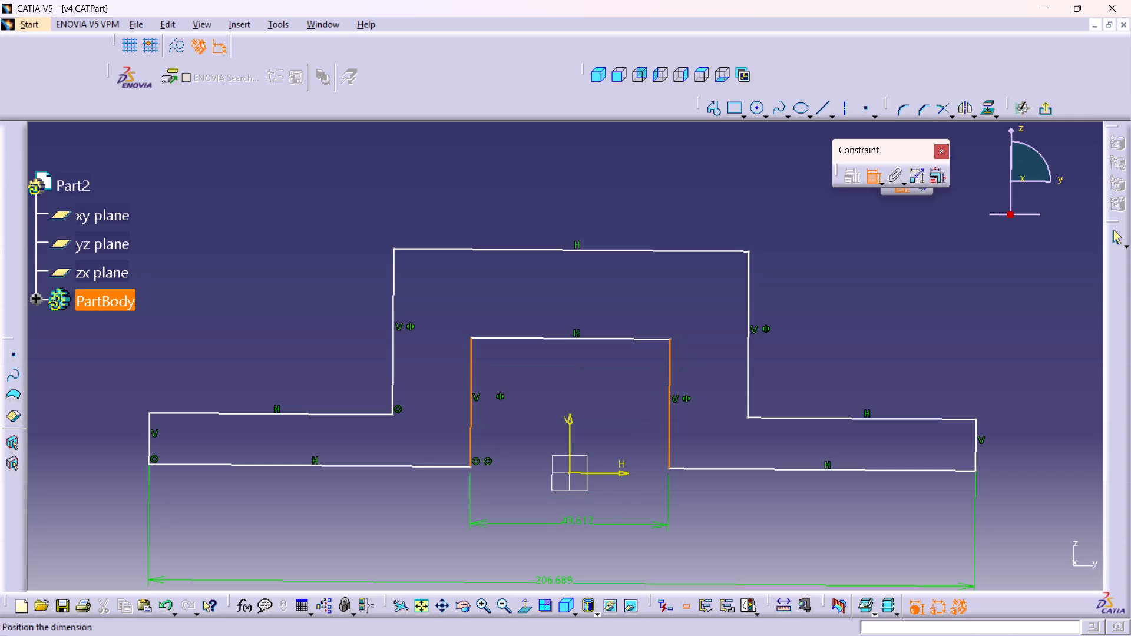
pyautogui.click(571, 526)
pyautogui.doubleClick(571, 520)
pyautogui.write('18')
pyautogui.press('Return')
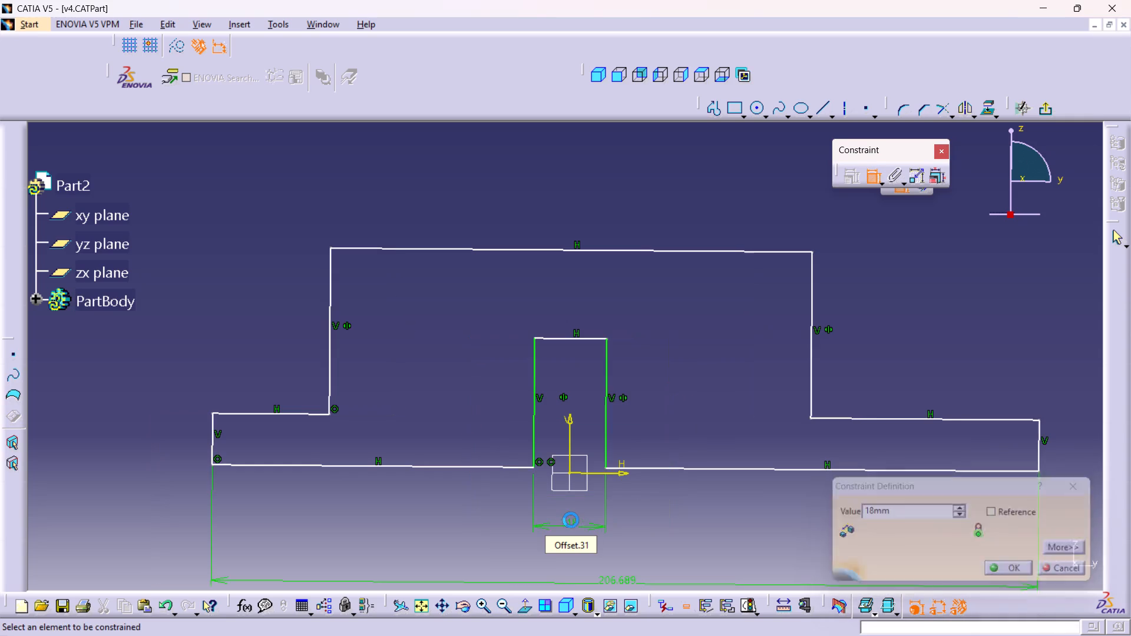
# Dimension the width of the raised section's top line, placing the dimension above it.
pyautogui.moveTo(611, 340); pyautogui.dragTo(614, 375, button='middle')
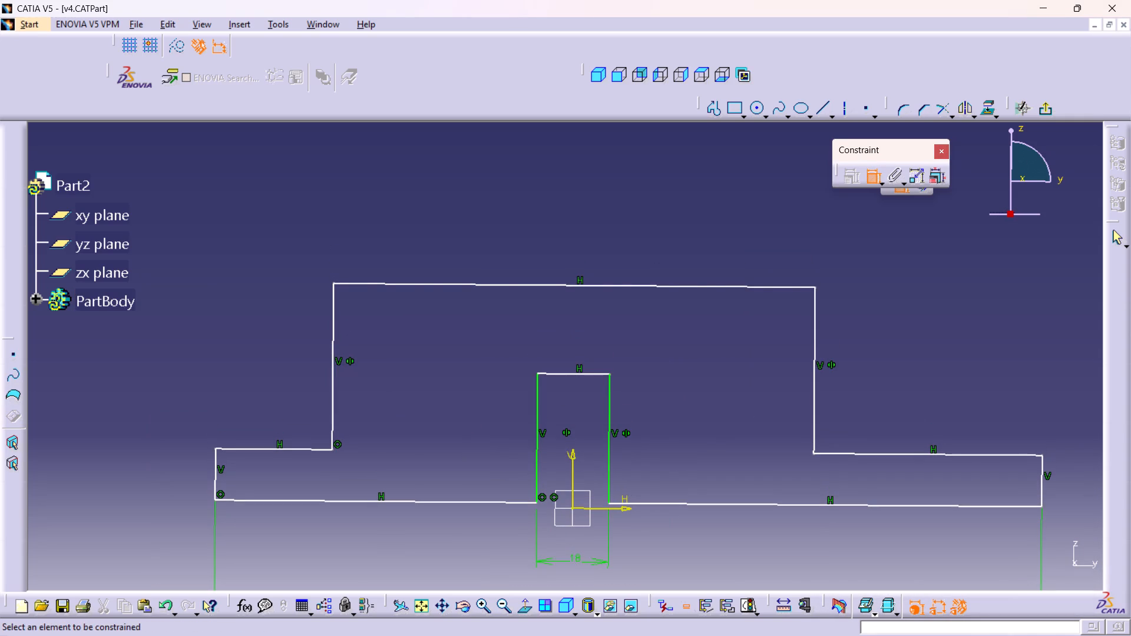
pyautogui.click(615, 283)
pyautogui.click(580, 236)
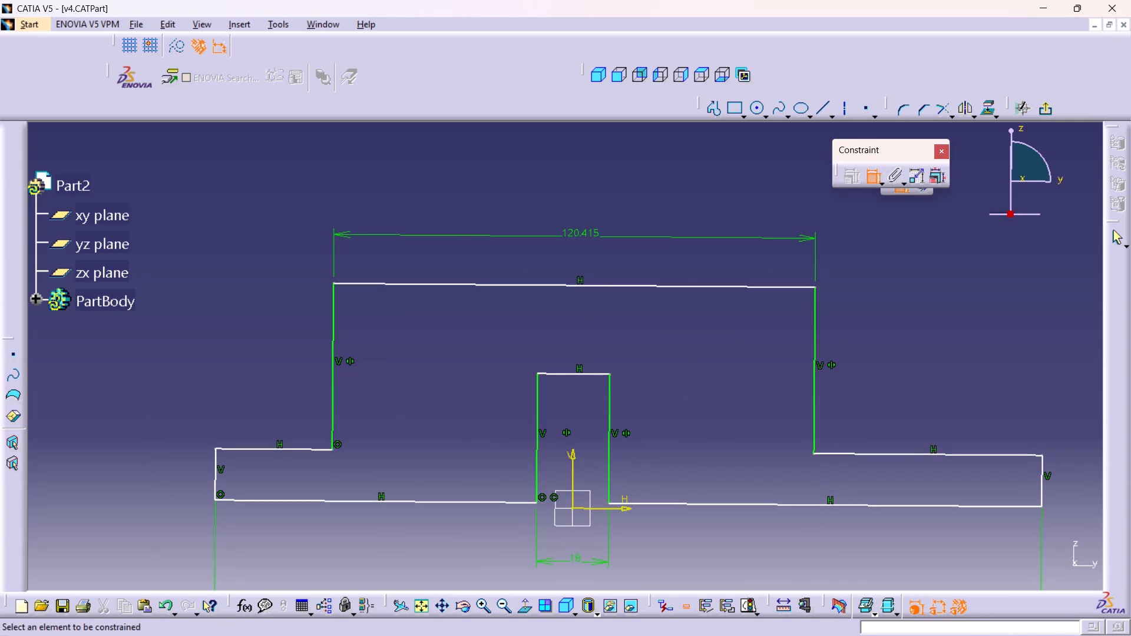
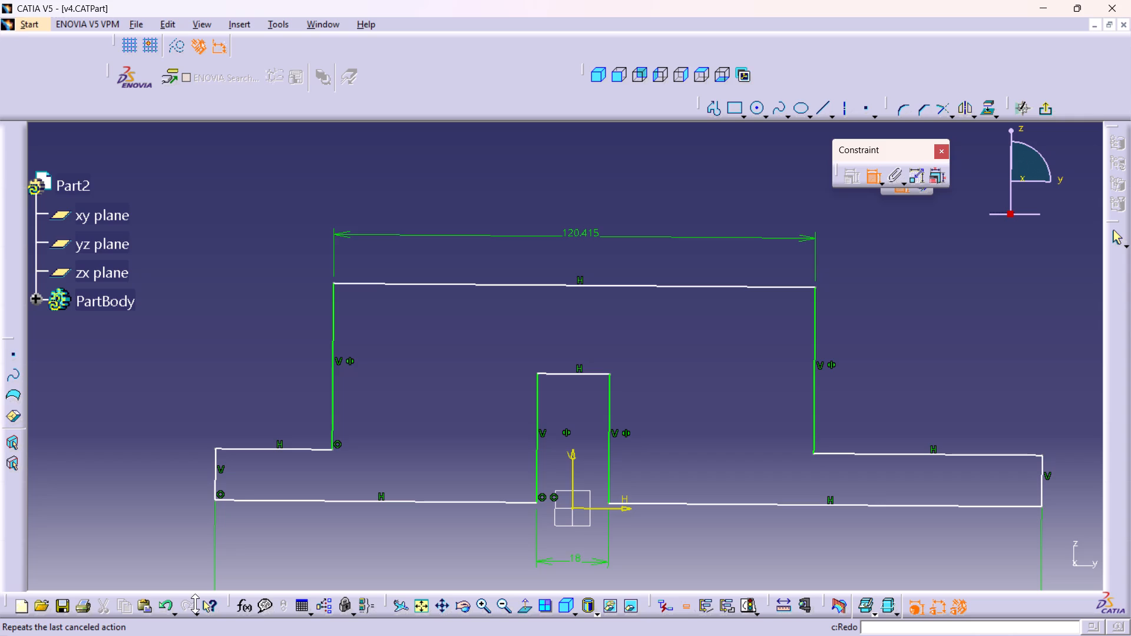
# Save the v4 part with the newly dimensioned profile sketch.
pyautogui.moveTo(713, 395); pyautogui.dragTo(716, 411, button='middle')
pyautogui.scroll(1, 713, 395)
pyautogui.rightClick(713, 395)
pyautogui.moveTo(715, 403); pyautogui.dragTo(670, 404, button='middle')
pyautogui.moveTo(660, 389); pyautogui.dragTo(652, 375, button='middle')
pyautogui.rightClick(660, 389)
pyautogui.moveTo(659, 373); pyautogui.dragTo(599, 392, button='middle')
pyautogui.hotkey('ctrl', 's')
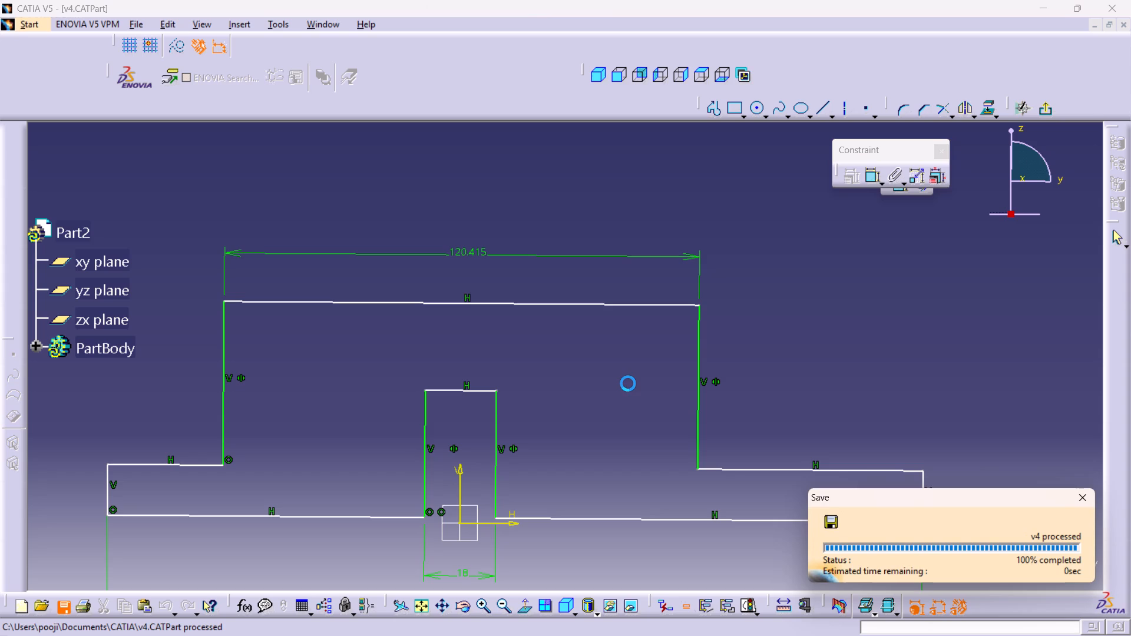
pyautogui.hotkey('ctrl', 's')
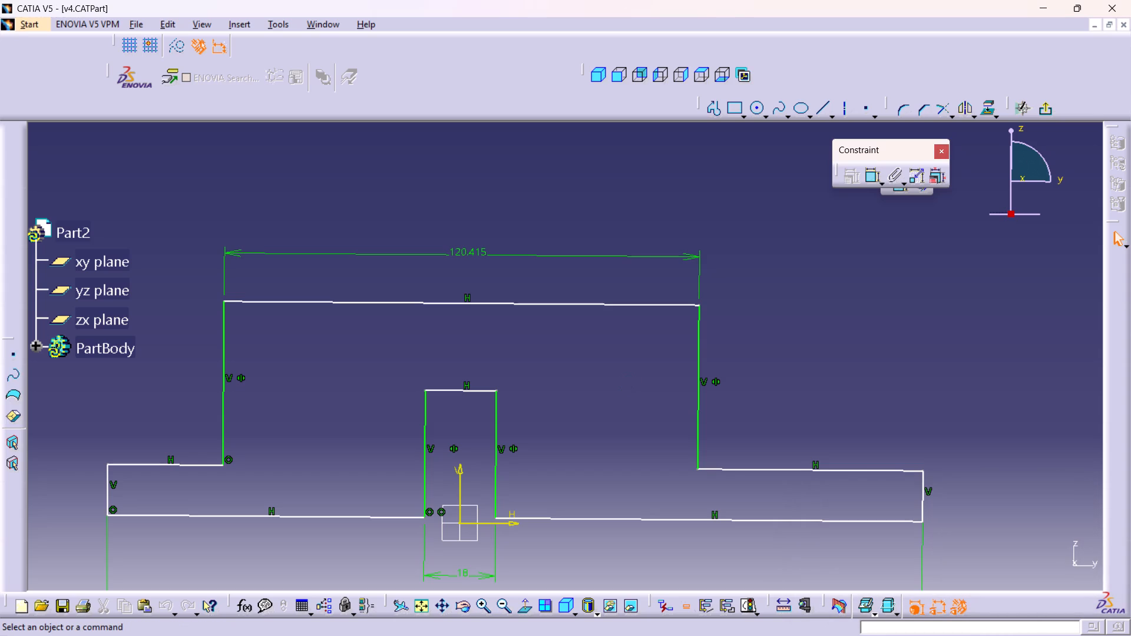
pyautogui.hotkey('ctrl', 's')
# Save the v4 part once more and close CATIA.
pyautogui.moveTo(529, 353); pyautogui.dragTo(562, 334, button='middle')
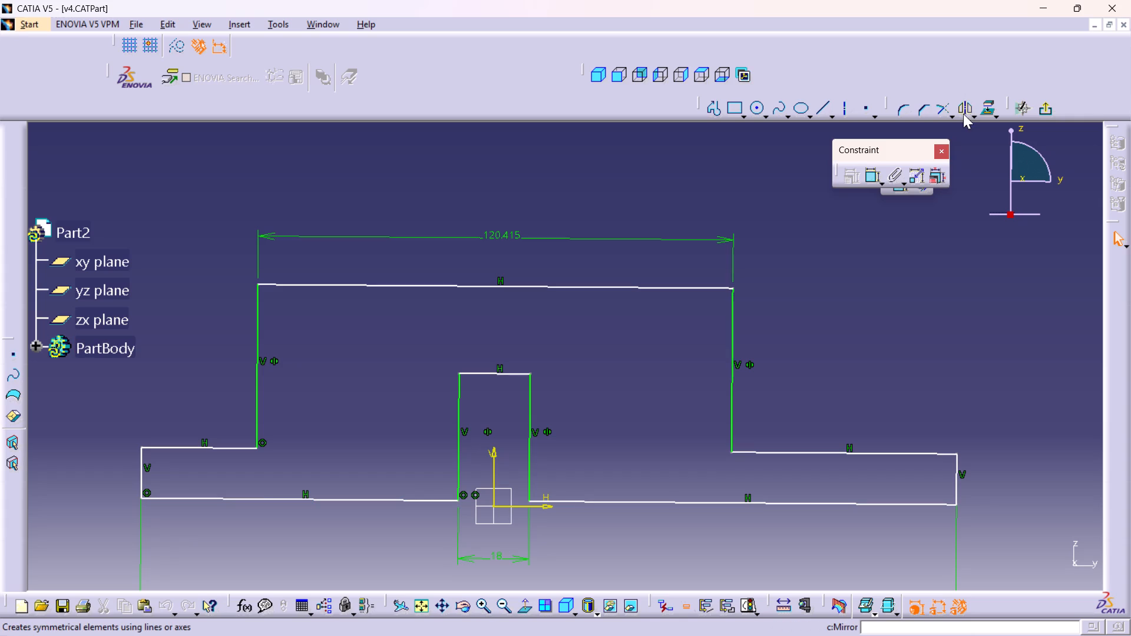
pyautogui.hotkey('ctrl', 's')
pyautogui.hotkey('ctrl', 's')
pyautogui.click(1110, 4)
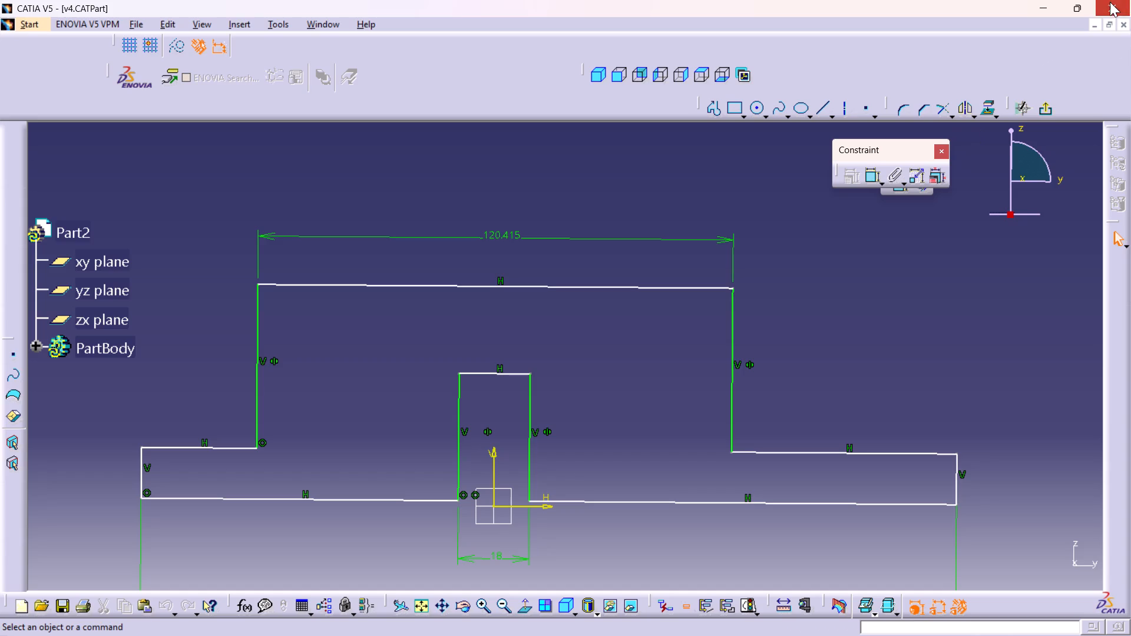
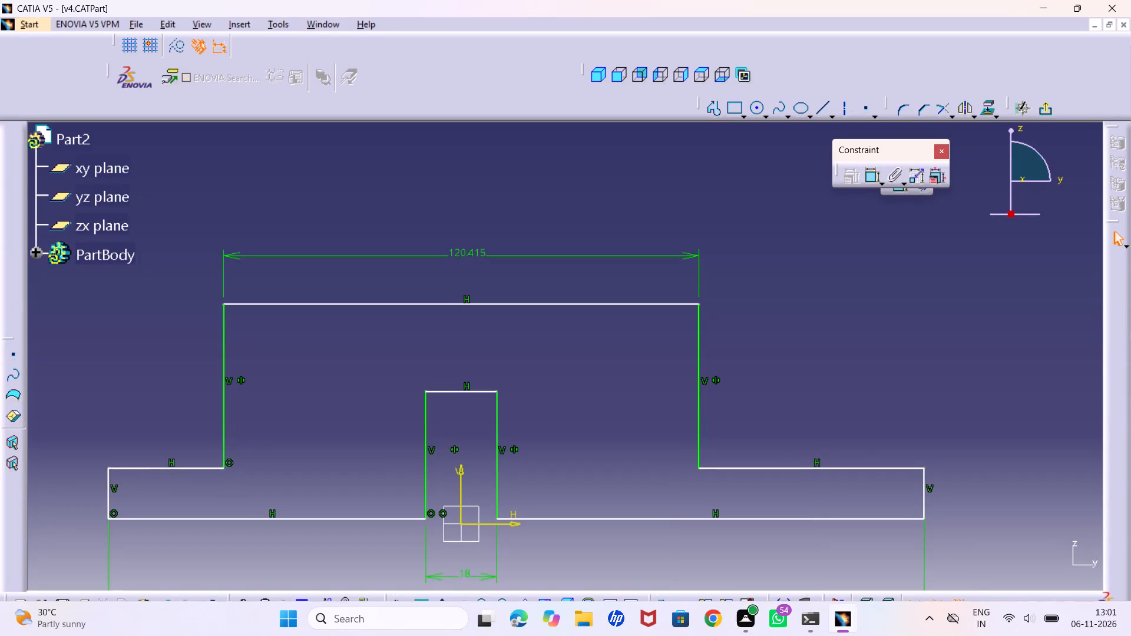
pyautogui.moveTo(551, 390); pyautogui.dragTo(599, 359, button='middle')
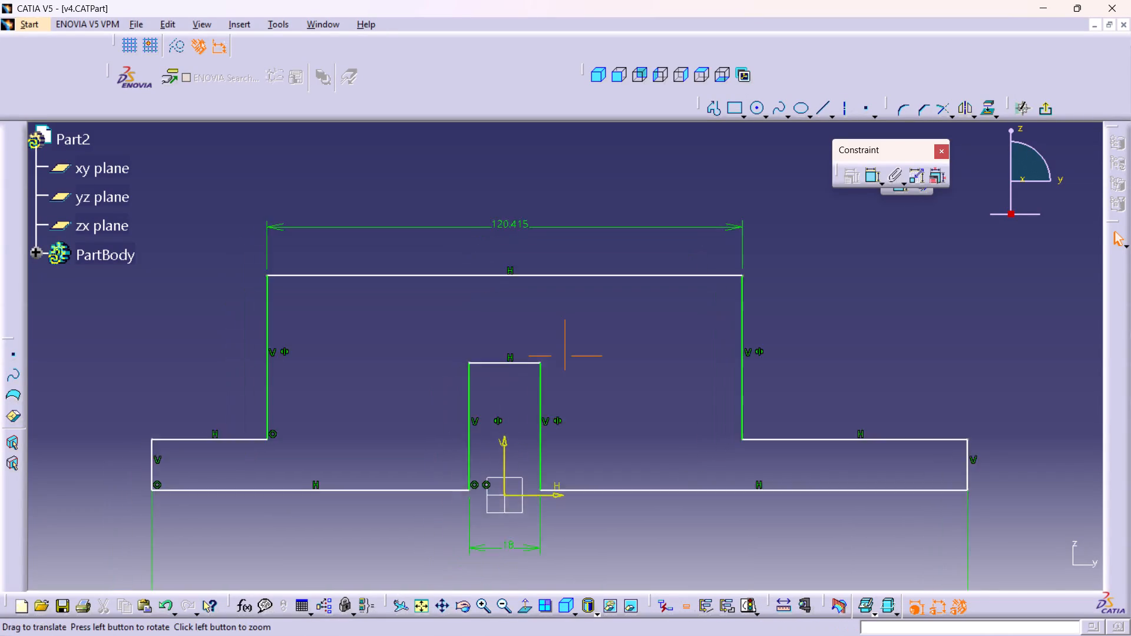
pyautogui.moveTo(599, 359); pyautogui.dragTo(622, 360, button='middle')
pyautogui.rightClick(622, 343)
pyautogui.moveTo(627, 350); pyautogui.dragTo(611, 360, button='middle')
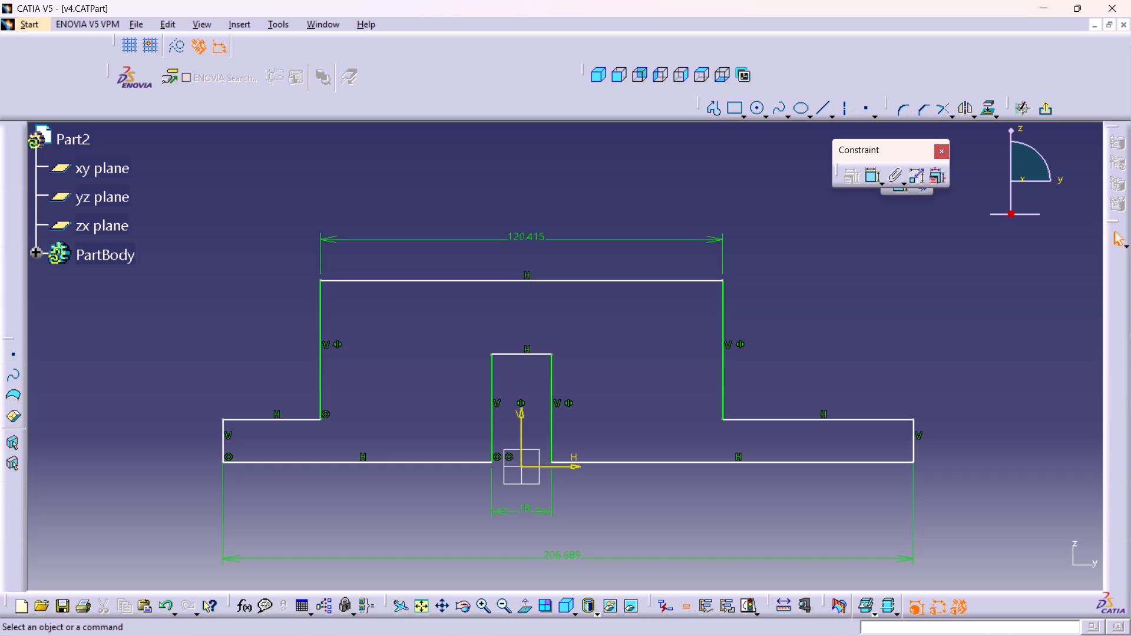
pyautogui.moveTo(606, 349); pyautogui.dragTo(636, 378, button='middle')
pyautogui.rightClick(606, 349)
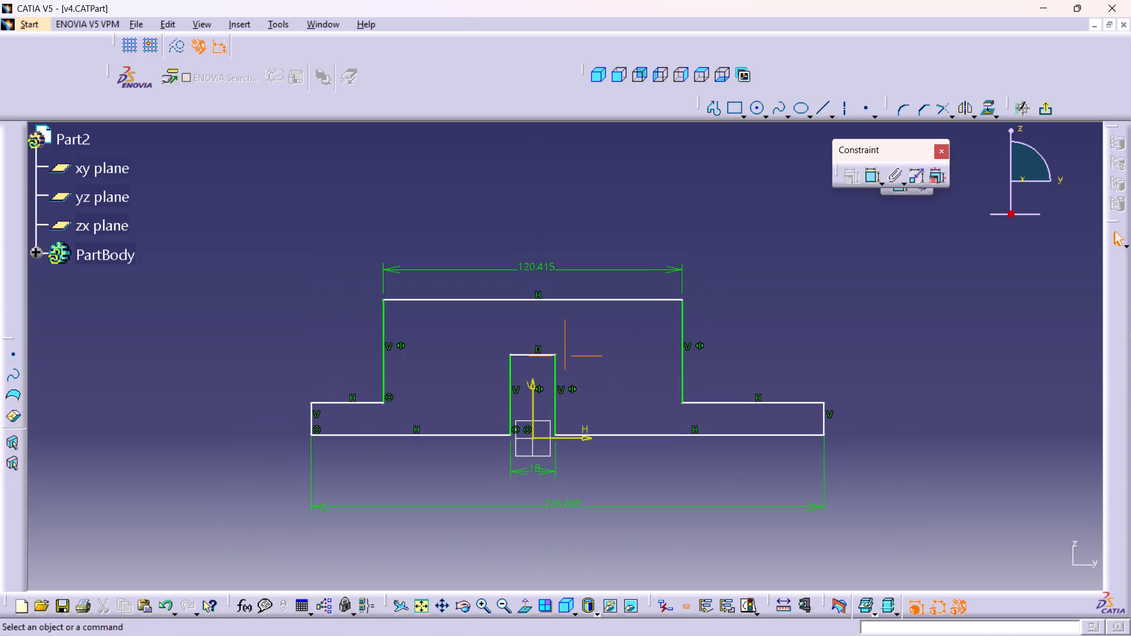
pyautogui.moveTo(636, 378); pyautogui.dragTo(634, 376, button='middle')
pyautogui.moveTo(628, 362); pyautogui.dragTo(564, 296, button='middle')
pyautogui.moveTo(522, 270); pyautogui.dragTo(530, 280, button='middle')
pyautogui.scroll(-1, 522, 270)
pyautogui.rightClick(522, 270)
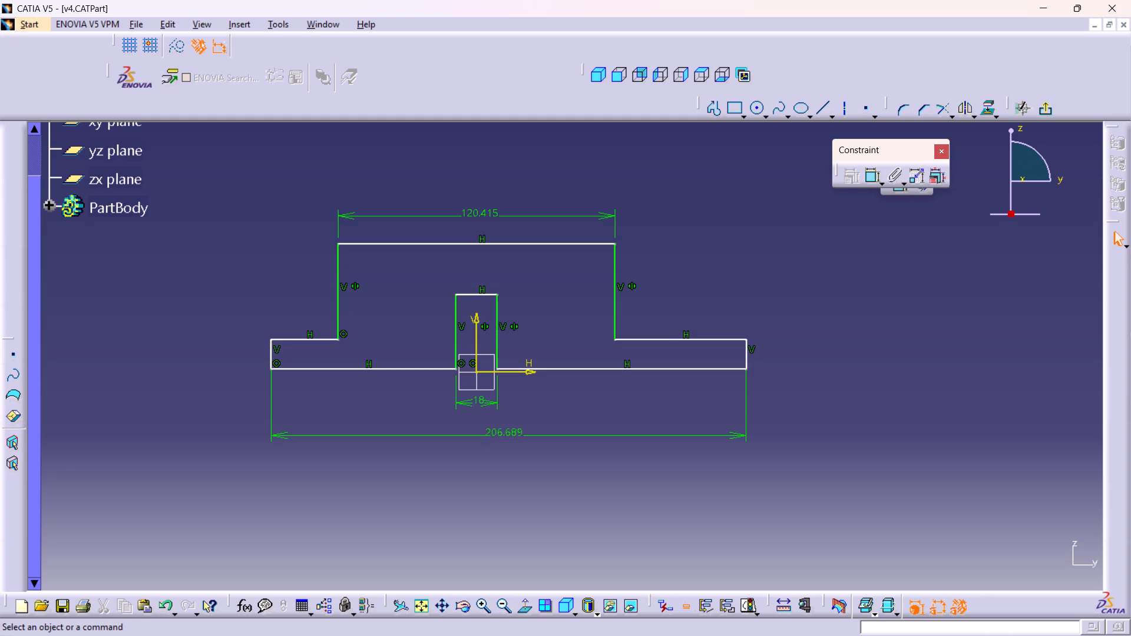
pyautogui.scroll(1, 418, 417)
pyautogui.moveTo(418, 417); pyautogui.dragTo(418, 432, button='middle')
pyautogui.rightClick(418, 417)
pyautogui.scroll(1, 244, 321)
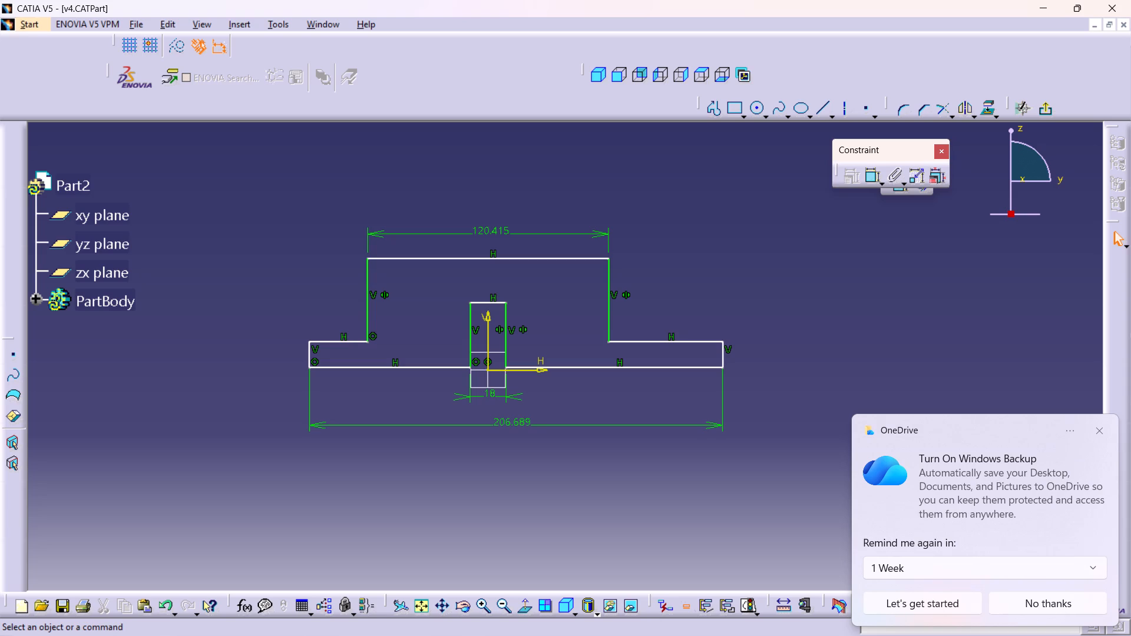
# Dismiss the OneDrive backup notification.
pyautogui.click(1101, 433)
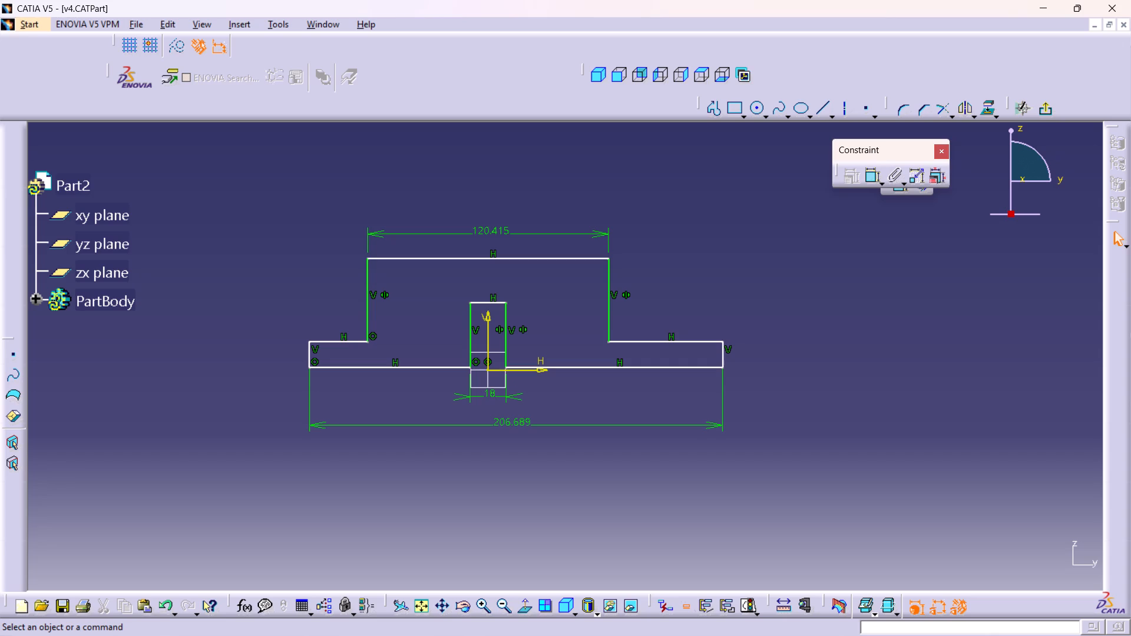
# Dimension the profile's left outer end edge from the vertical axis and set the offset to 37 mm.
pyautogui.moveTo(419, 324); pyautogui.dragTo(424, 280, button='middle')
pyautogui.rightClick(421, 324)
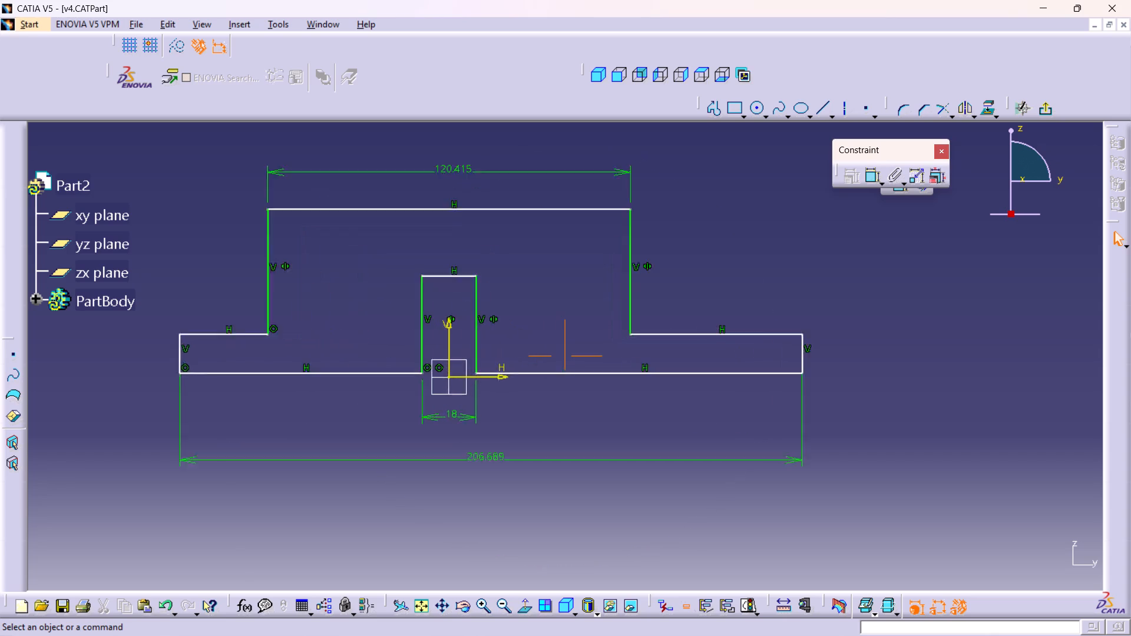
pyautogui.moveTo(424, 280); pyautogui.dragTo(424, 269, button='middle')
pyautogui.moveTo(397, 288); pyautogui.dragTo(481, 269, button='middle')
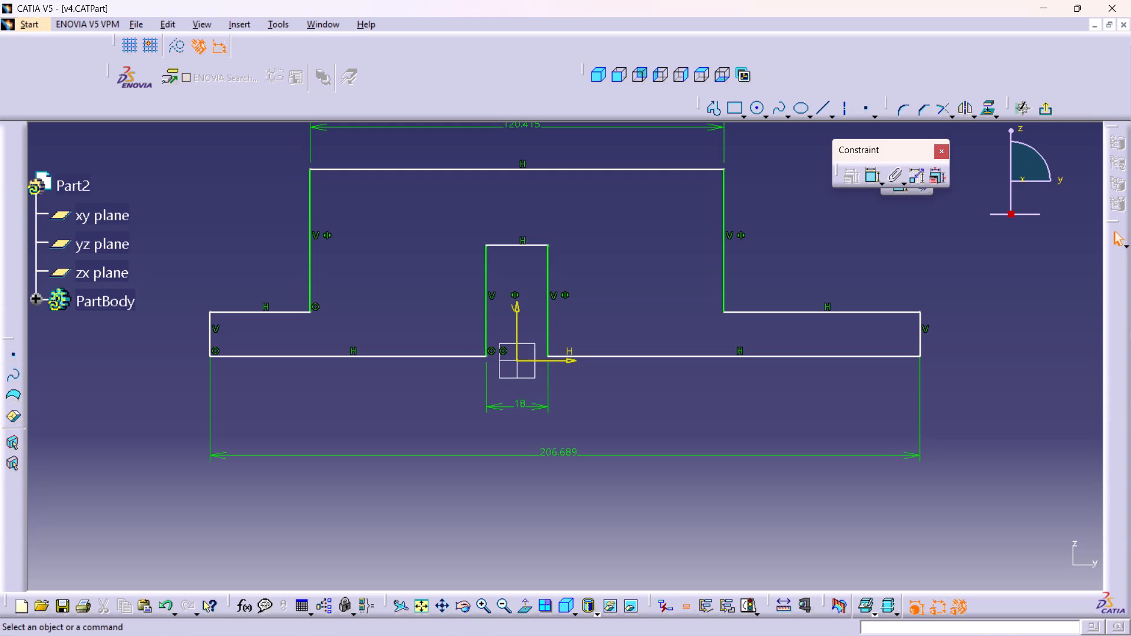
pyautogui.moveTo(500, 274); pyautogui.dragTo(513, 303, button='middle')
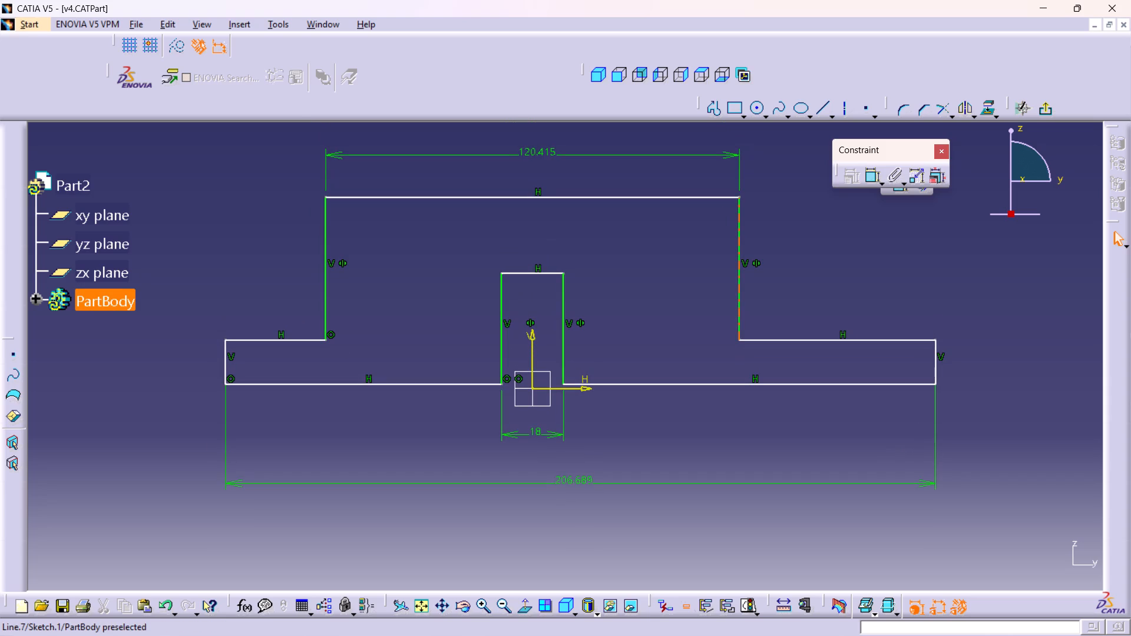
pyautogui.doubleClick(870, 176)
pyautogui.moveTo(533, 329); pyautogui.dragTo(524, 331)
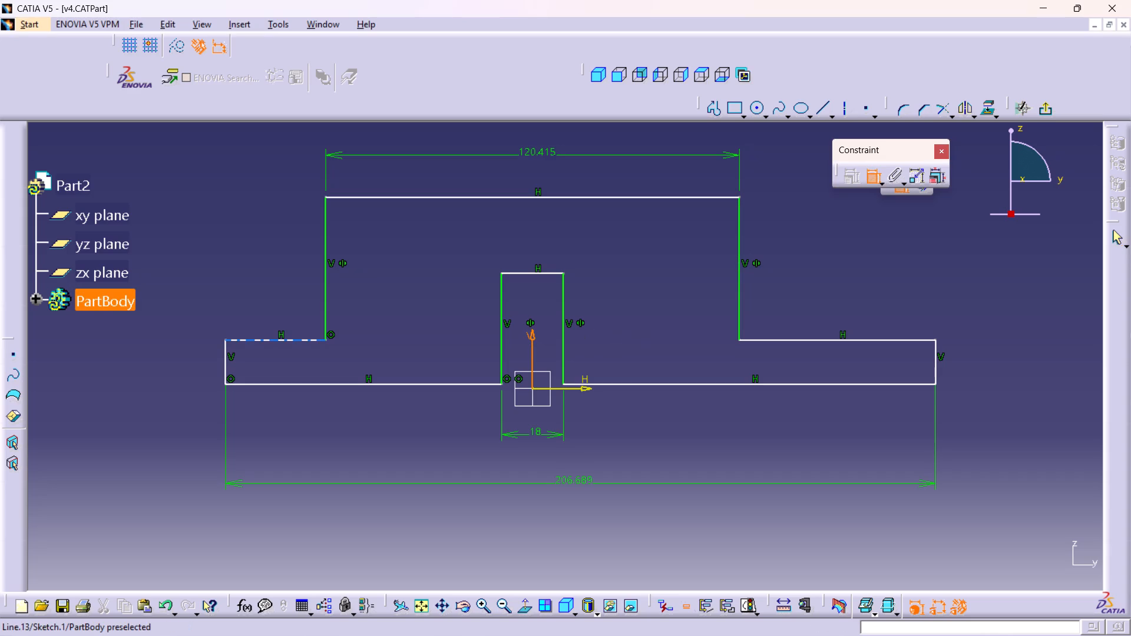
pyautogui.click(225, 347)
pyautogui.moveTo(286, 175); pyautogui.dragTo(262, 296, button='middle')
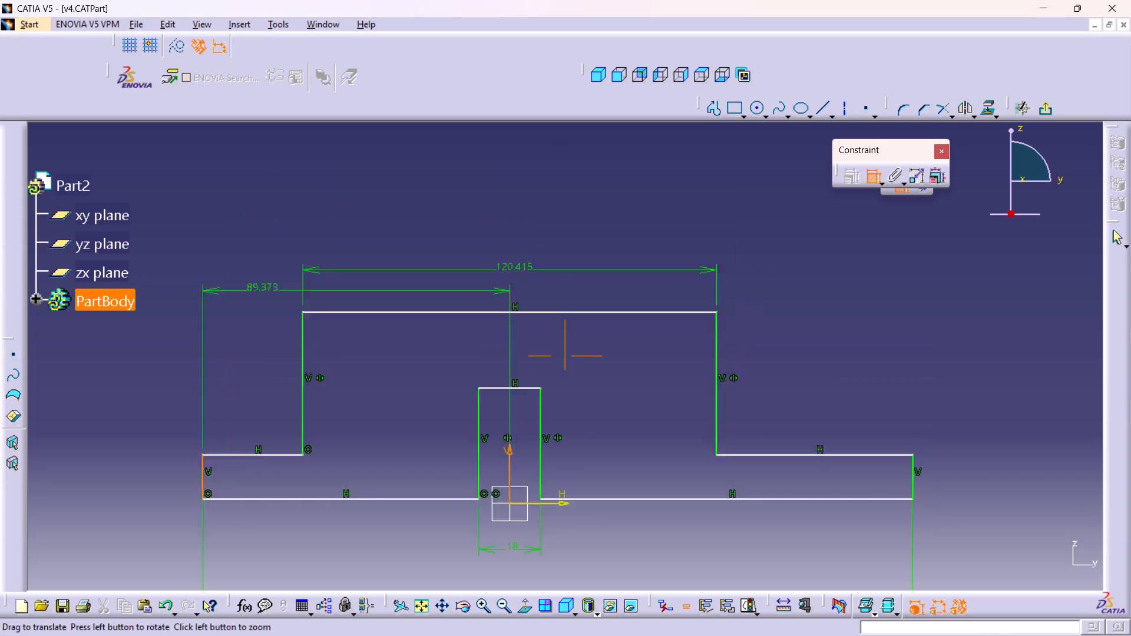
pyautogui.moveTo(262, 296); pyautogui.dragTo(257, 317, button='middle')
pyautogui.click(307, 241)
pyautogui.doubleClick(307, 236)
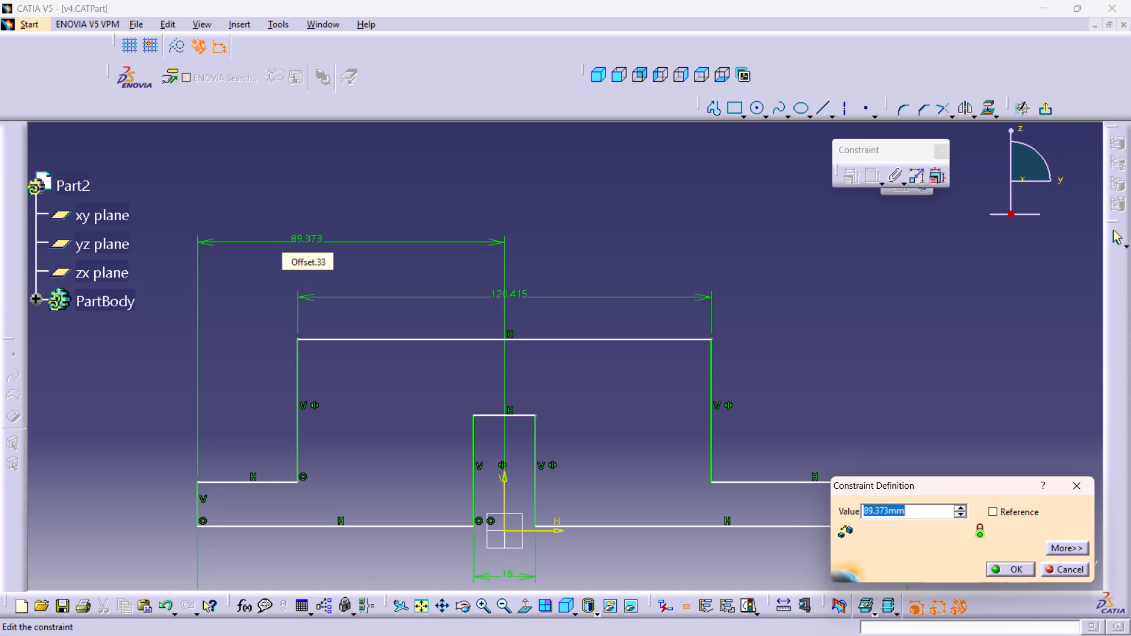
pyautogui.write('37')
pyautogui.press('Return')
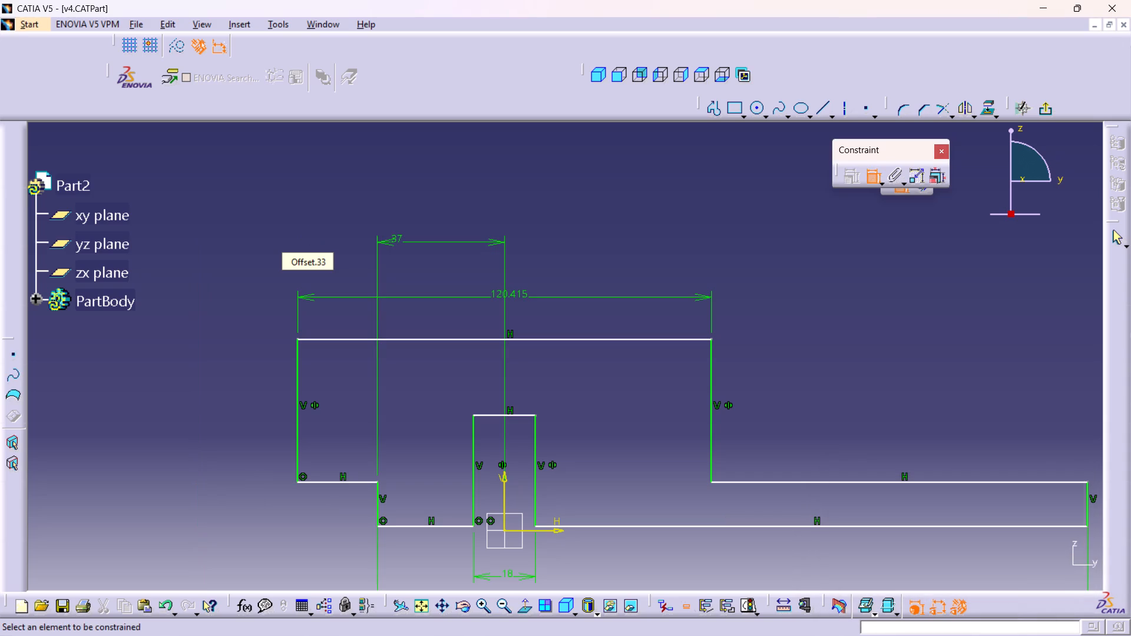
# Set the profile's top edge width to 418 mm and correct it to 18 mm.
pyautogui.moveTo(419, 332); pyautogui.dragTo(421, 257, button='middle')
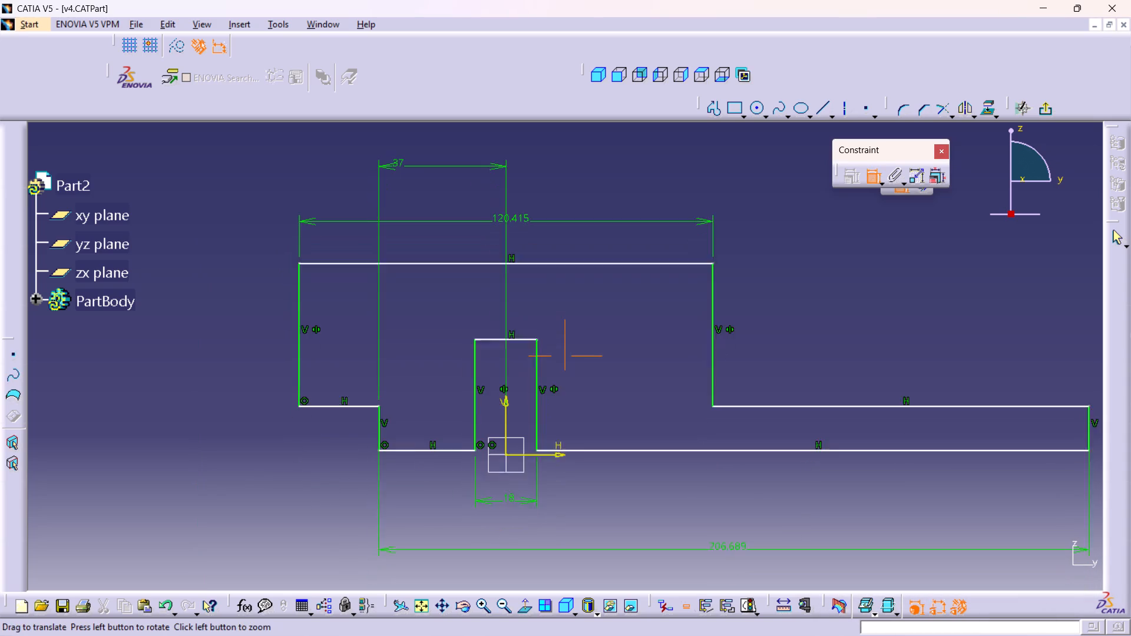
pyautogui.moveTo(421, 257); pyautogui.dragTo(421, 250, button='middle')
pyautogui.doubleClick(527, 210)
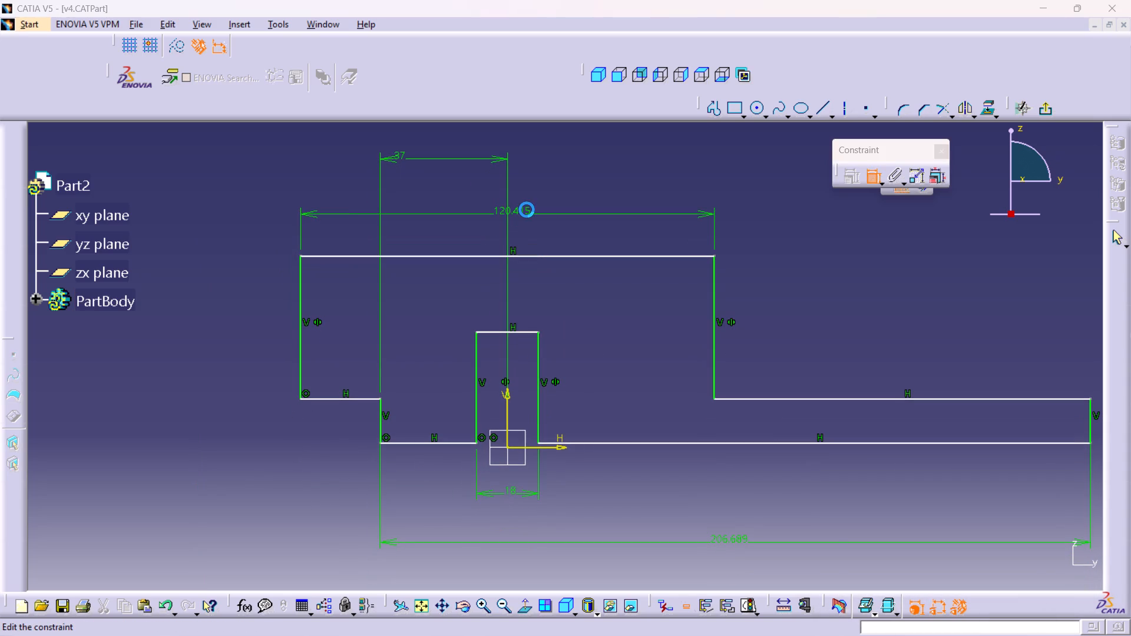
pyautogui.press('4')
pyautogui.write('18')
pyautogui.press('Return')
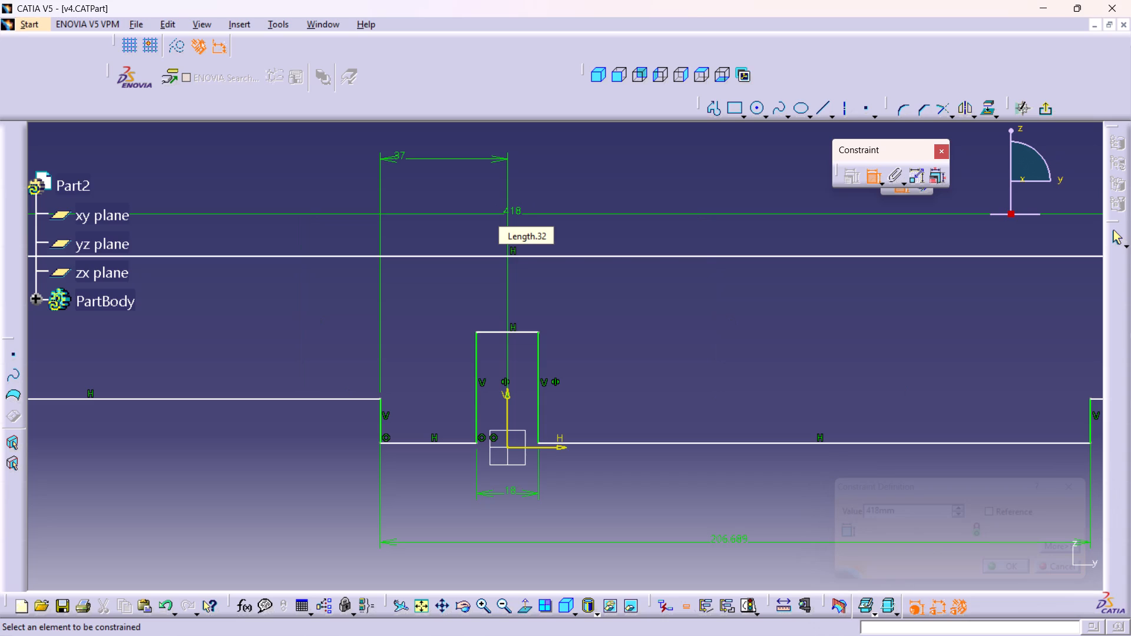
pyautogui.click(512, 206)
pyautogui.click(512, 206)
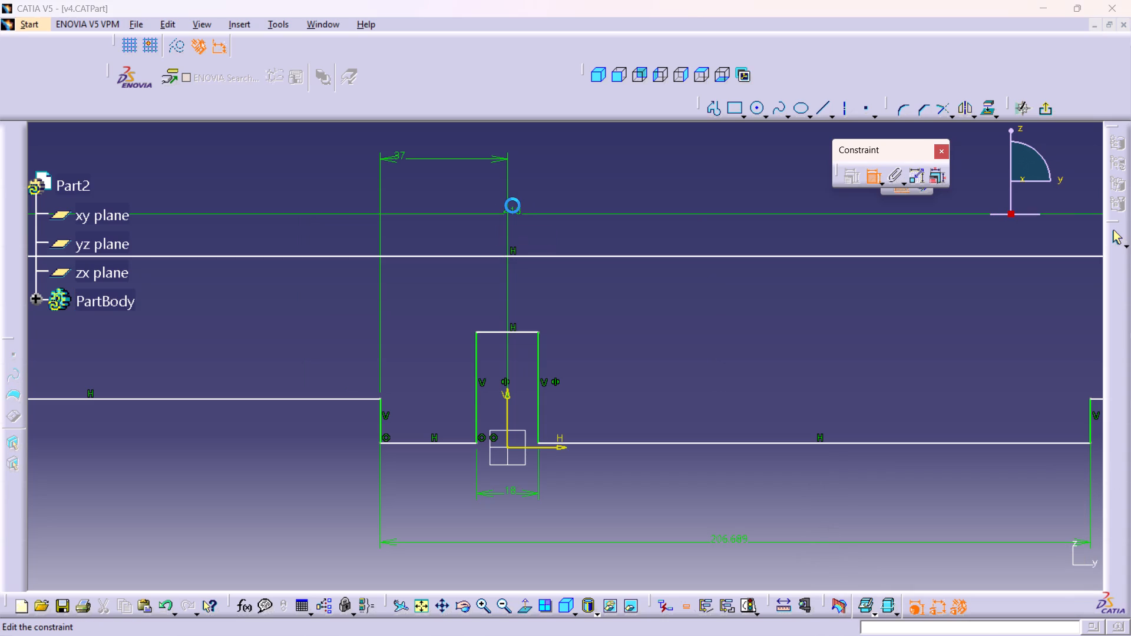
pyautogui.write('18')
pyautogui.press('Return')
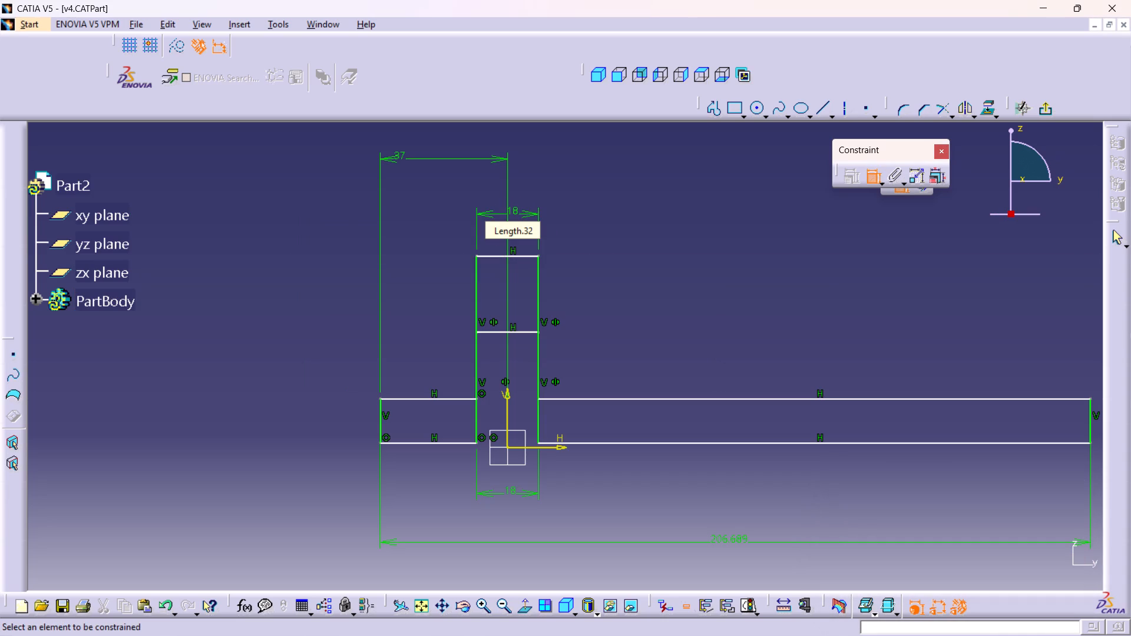
# Set the profile's top edge width to 30 mm.
pyautogui.moveTo(596, 265); pyautogui.dragTo(594, 176, button='middle')
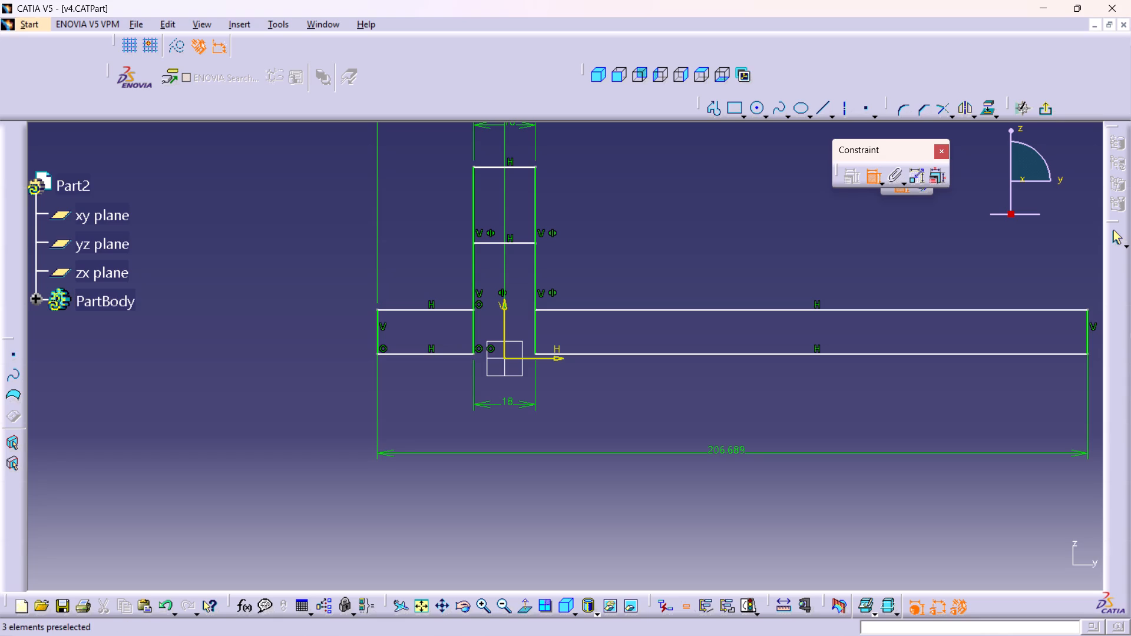
pyautogui.moveTo(503, 178); pyautogui.dragTo(497, 246, button='middle')
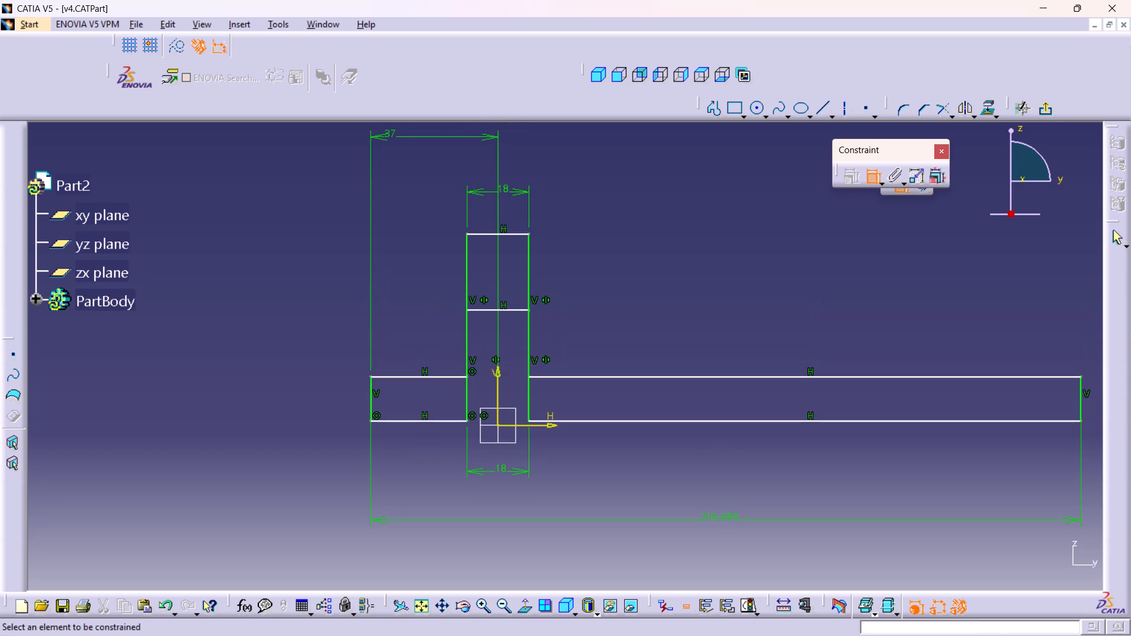
pyautogui.doubleClick(511, 185)
pyautogui.write('30')
pyautogui.press('Return')
# Dimension the profile's right outer end edge from the vertical axis and set the offset to 37 mm.
pyautogui.moveTo(686, 375); pyautogui.dragTo(665, 353, button='middle')
pyautogui.click(476, 360)
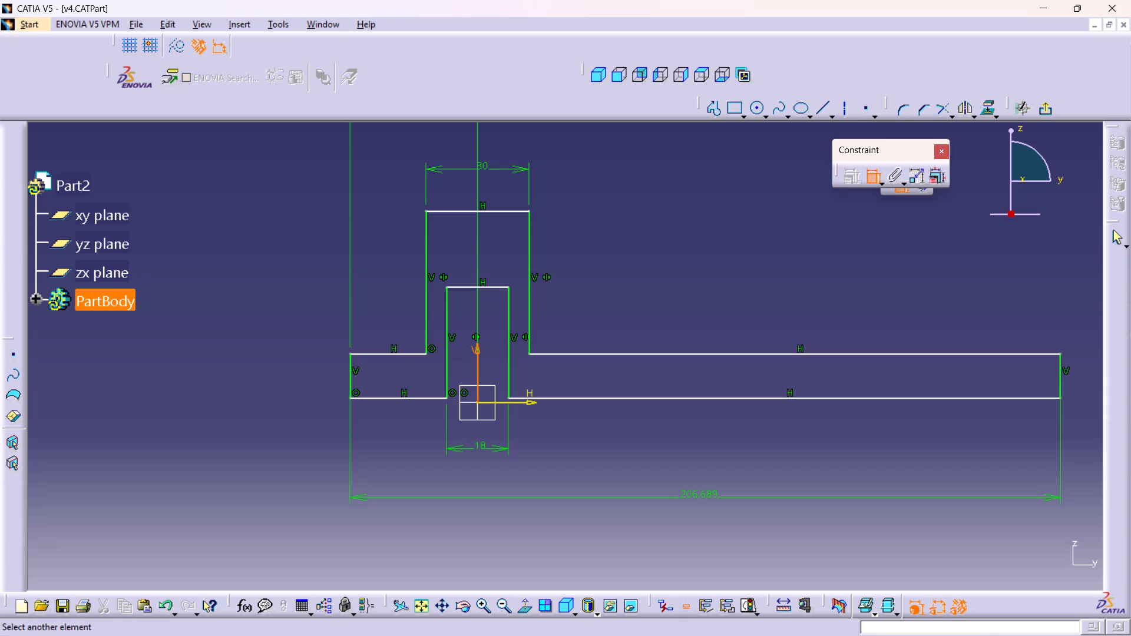
pyautogui.click(1060, 372)
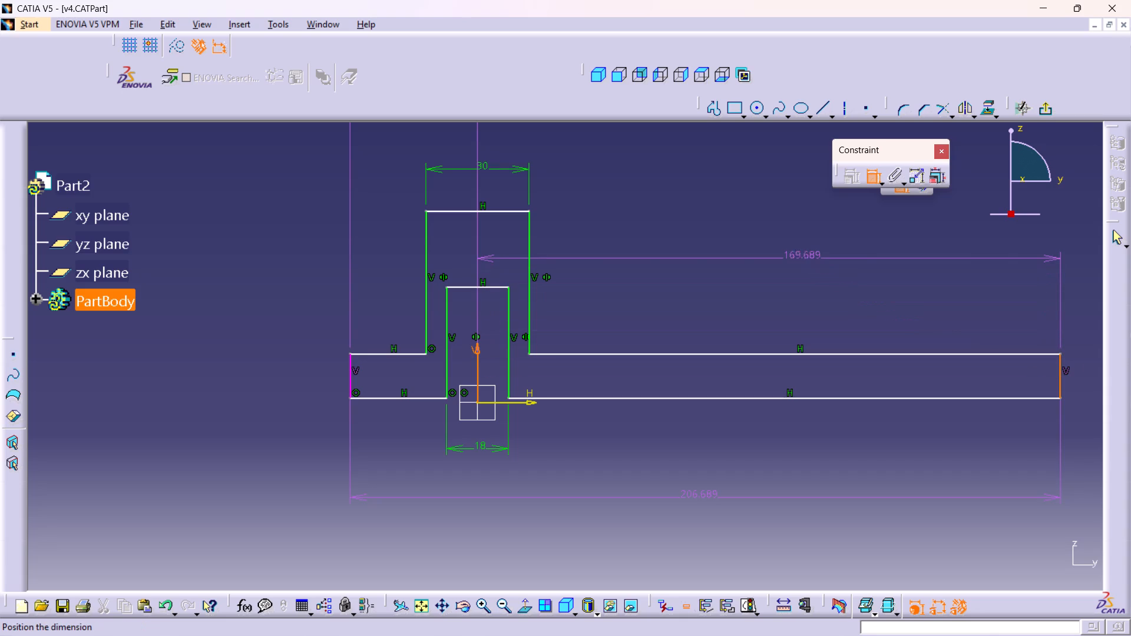
pyautogui.click(801, 257)
pyautogui.doubleClick(789, 251)
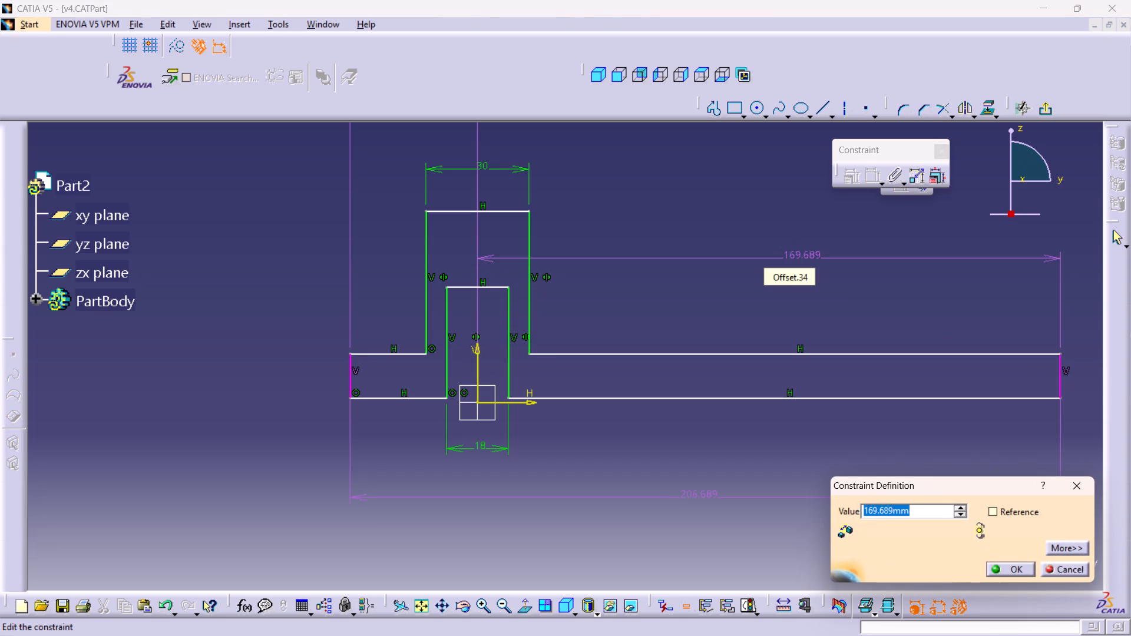
pyautogui.write('37')
pyautogui.press('Return')
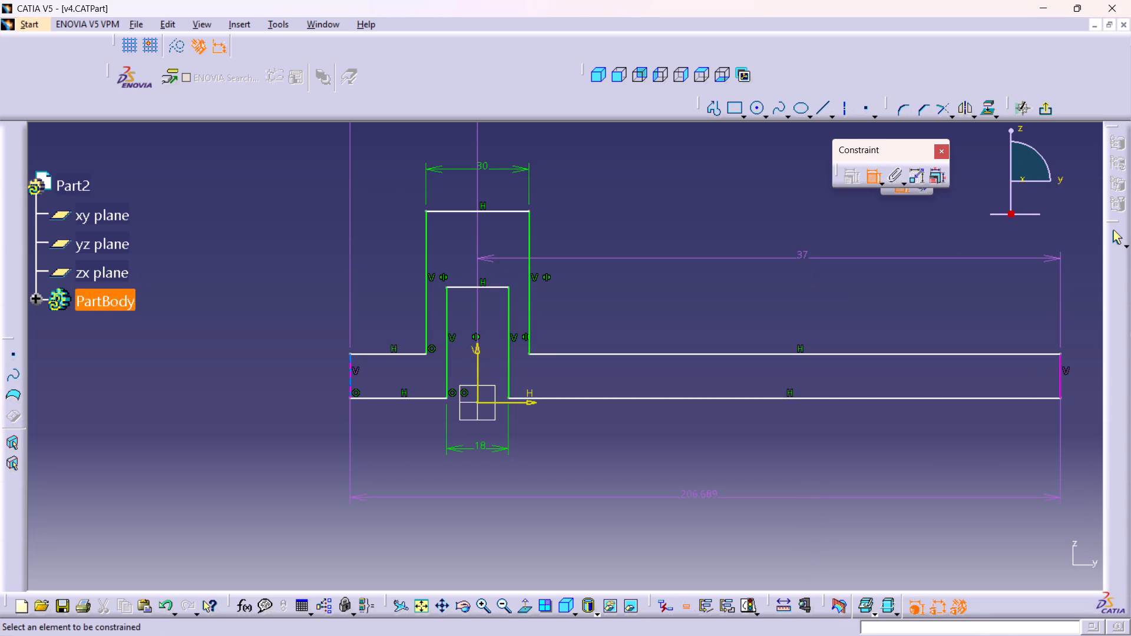
# Delete the overall base width dimension below the profile.
pyautogui.rightClick(700, 495)
pyautogui.click(740, 482)
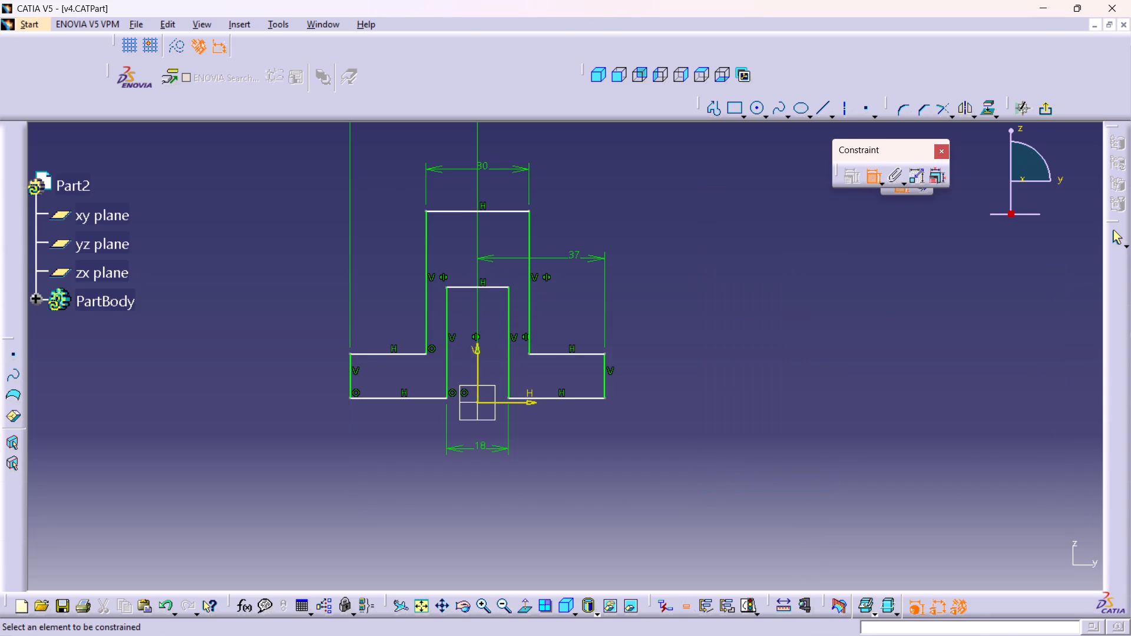
# Dimension the overall base width between the two outer end edges, placing it below the slot dimension.
pyautogui.moveTo(683, 389); pyautogui.dragTo(835, 399, button='middle')
pyautogui.moveTo(733, 339); pyautogui.dragTo(726, 301, button='middle')
pyautogui.rightClick(733, 339)
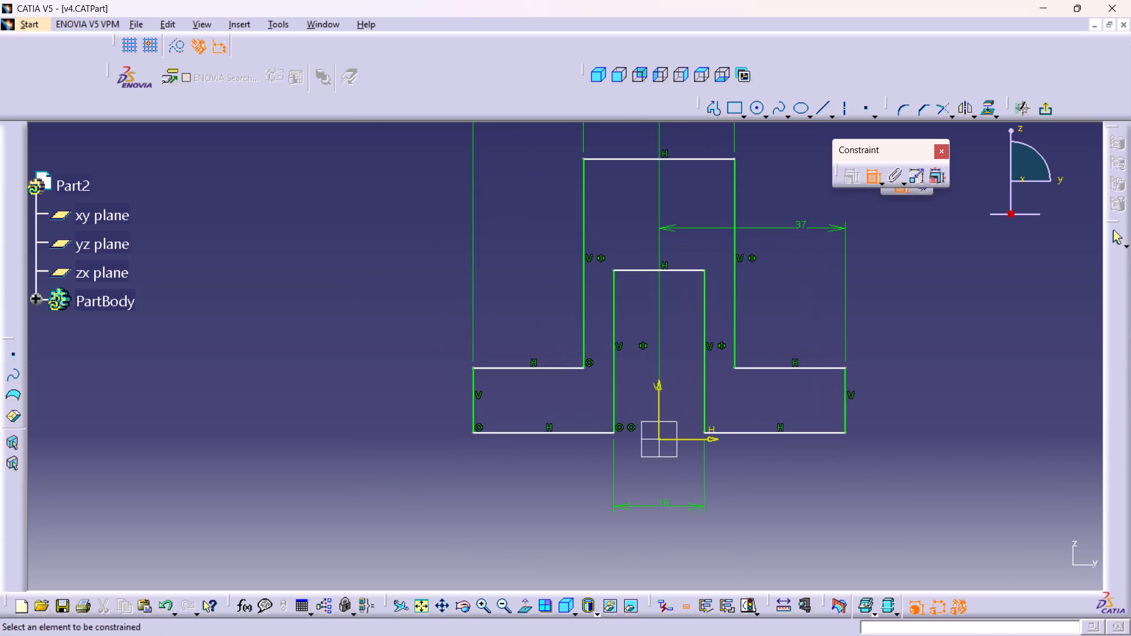
pyautogui.moveTo(710, 349); pyautogui.dragTo(712, 339, button='middle')
pyautogui.rightClick(710, 312)
pyautogui.moveTo(750, 274); pyautogui.dragTo(736, 333, button='middle')
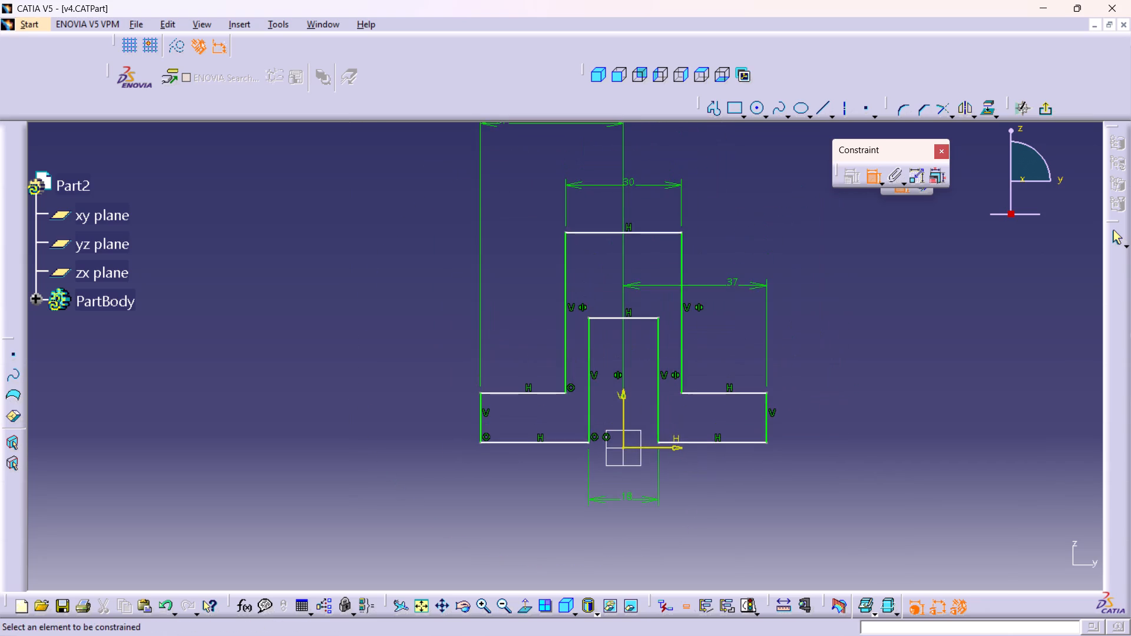
pyautogui.moveTo(719, 278); pyautogui.dragTo(719, 291, button='middle')
pyautogui.click(482, 430)
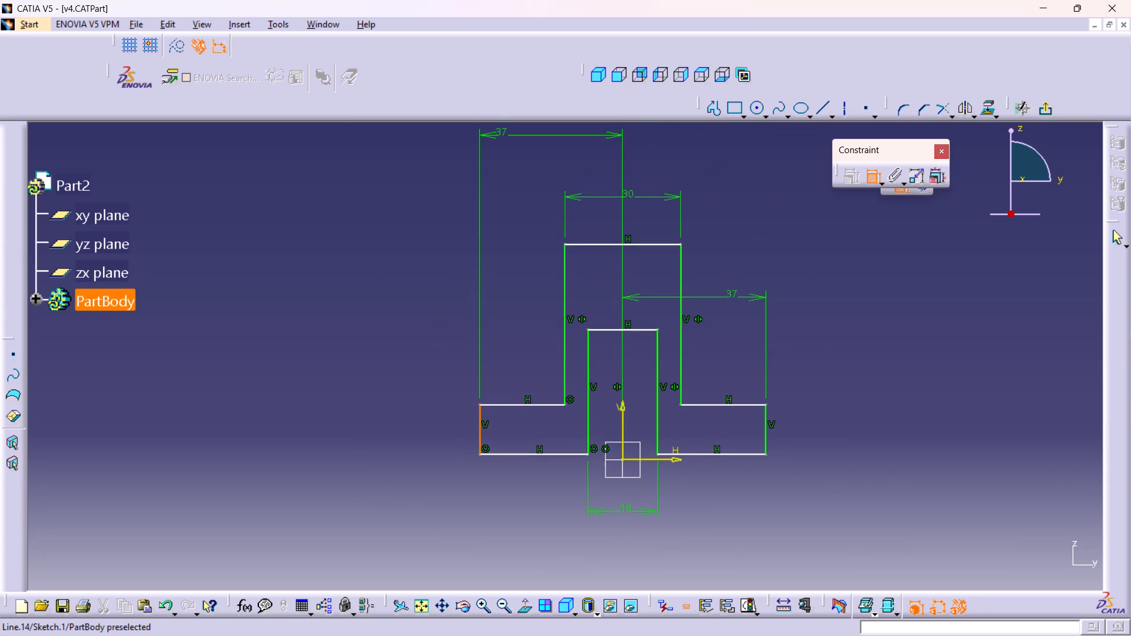
pyautogui.click(765, 432)
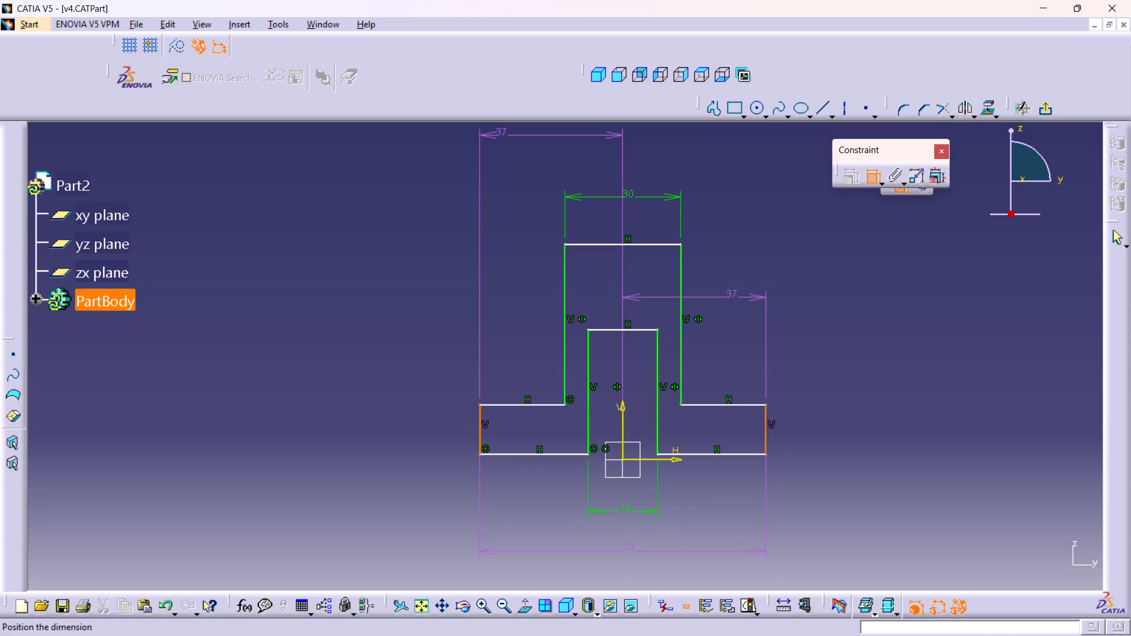
pyautogui.click(624, 542)
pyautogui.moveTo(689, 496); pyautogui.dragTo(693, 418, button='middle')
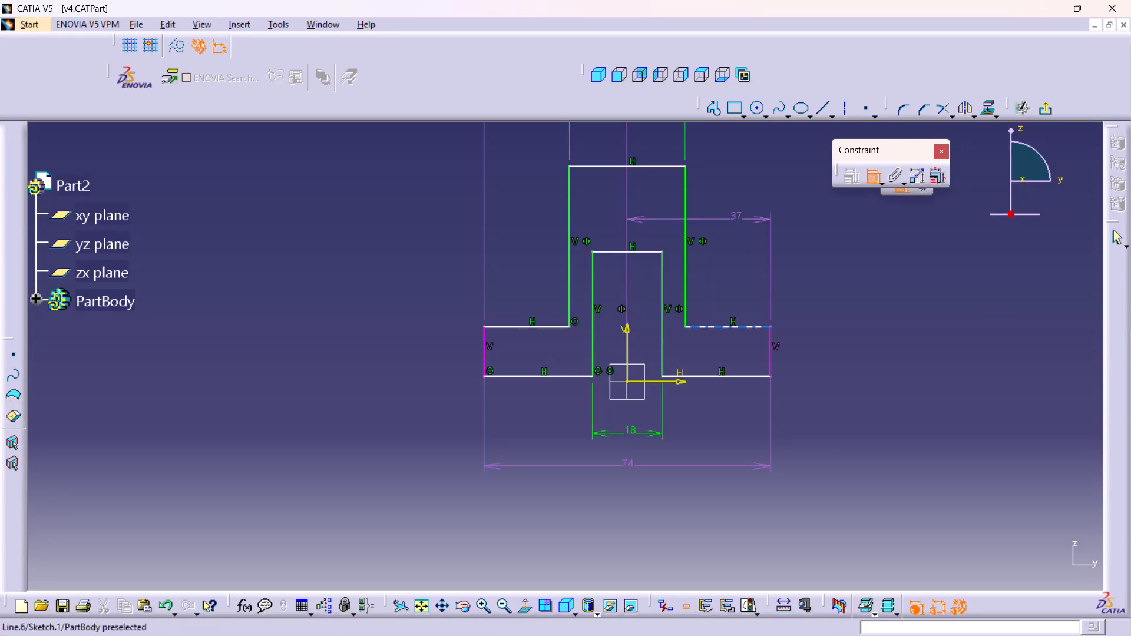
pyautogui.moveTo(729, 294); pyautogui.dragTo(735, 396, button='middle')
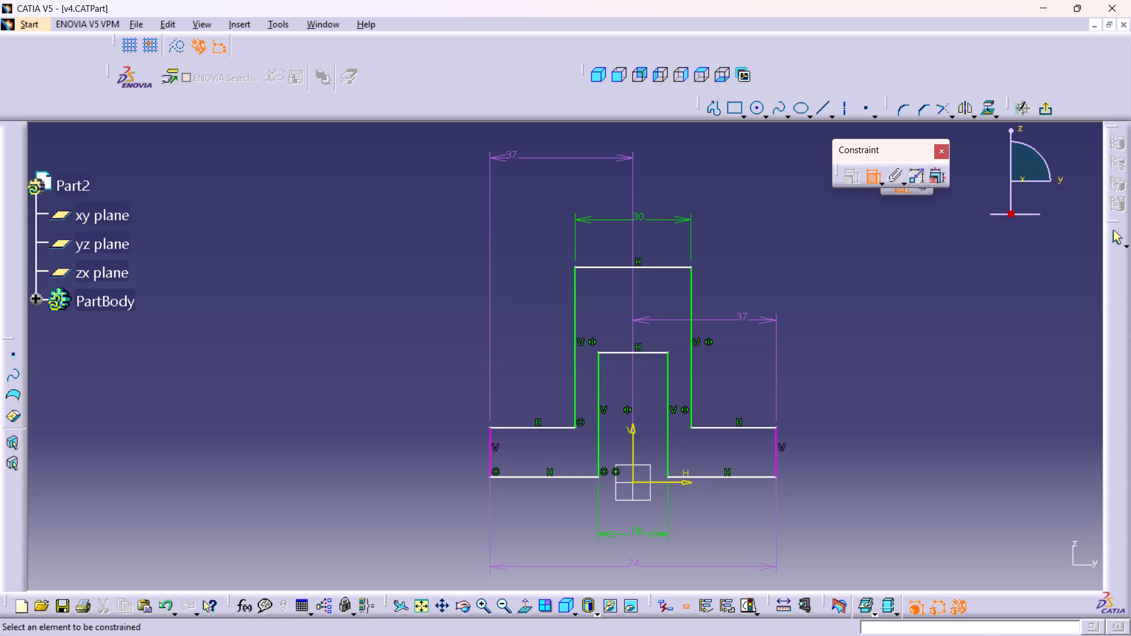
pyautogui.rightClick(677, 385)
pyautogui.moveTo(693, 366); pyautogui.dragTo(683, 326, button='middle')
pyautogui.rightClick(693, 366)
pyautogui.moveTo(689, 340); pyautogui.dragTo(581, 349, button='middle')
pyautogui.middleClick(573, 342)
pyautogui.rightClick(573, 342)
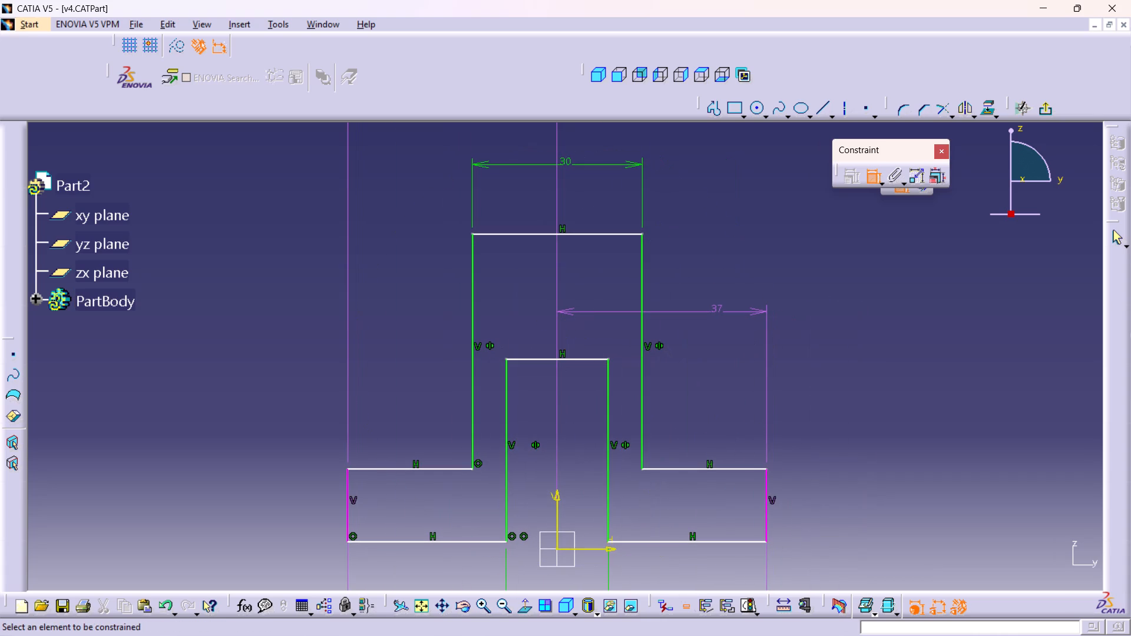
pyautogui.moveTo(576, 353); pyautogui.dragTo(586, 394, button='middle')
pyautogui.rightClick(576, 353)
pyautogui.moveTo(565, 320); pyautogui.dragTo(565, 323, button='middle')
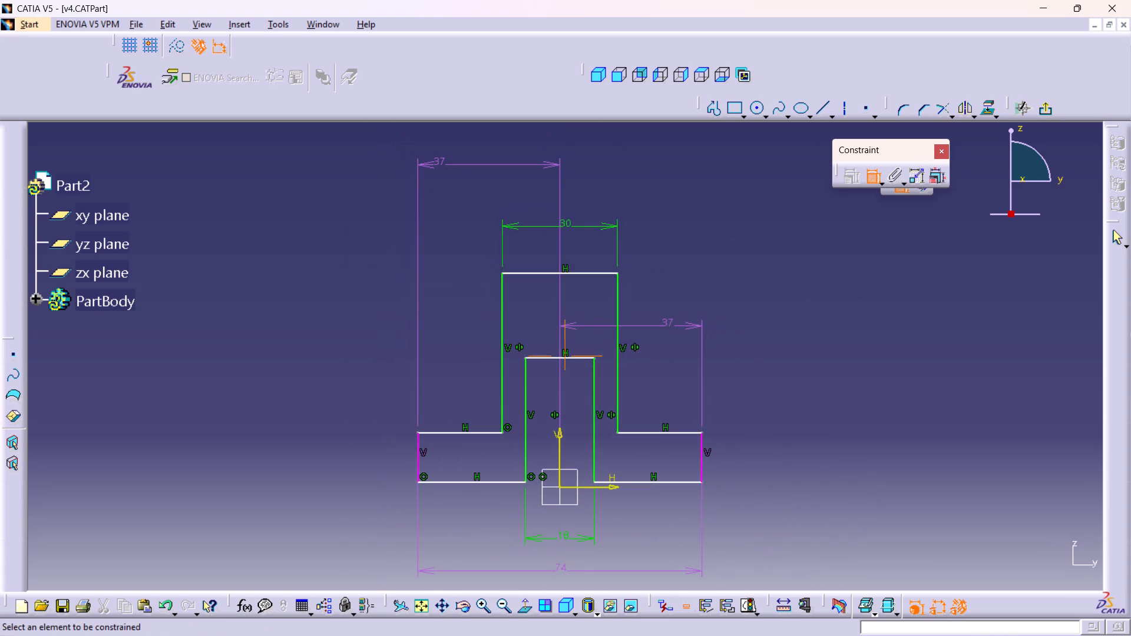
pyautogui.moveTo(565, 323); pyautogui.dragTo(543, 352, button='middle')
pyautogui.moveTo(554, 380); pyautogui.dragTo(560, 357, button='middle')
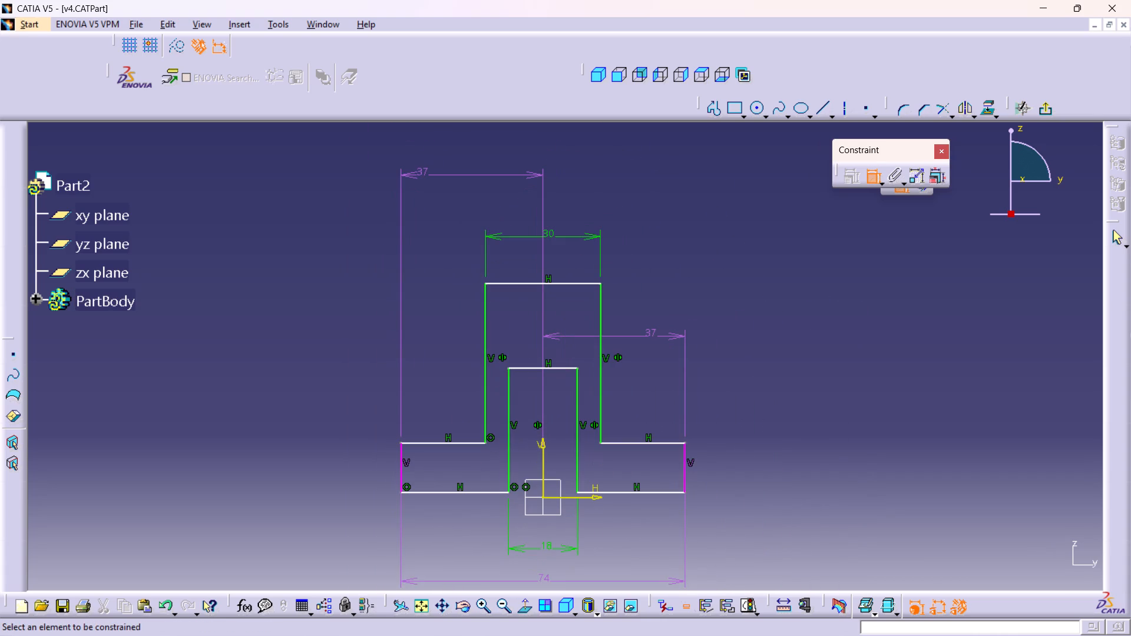
# Delete the 37 mm offset dimension between the profile's left outer end edge and the vertical axis.
pyautogui.moveTo(536, 427); pyautogui.dragTo(542, 419, button='middle')
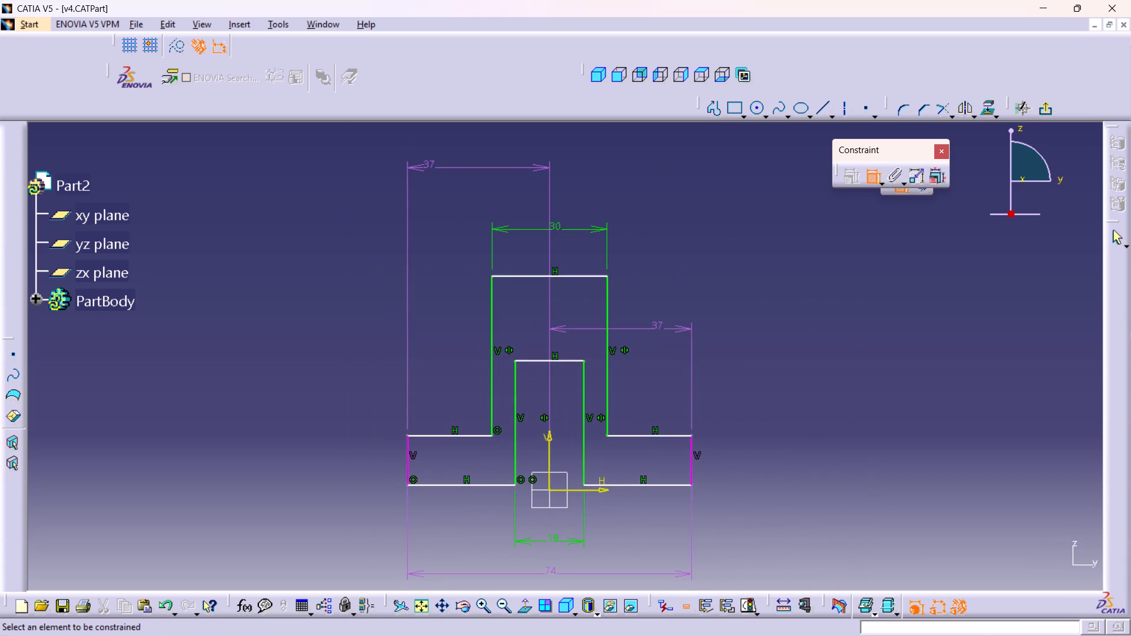
pyautogui.rightClick(426, 160)
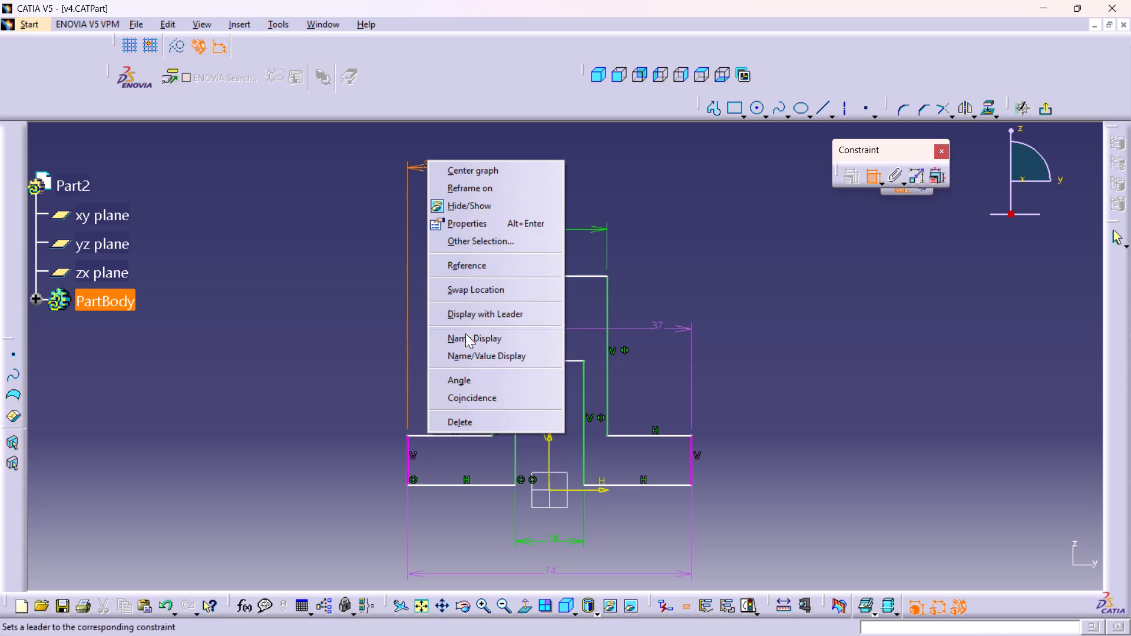
pyautogui.click(454, 426)
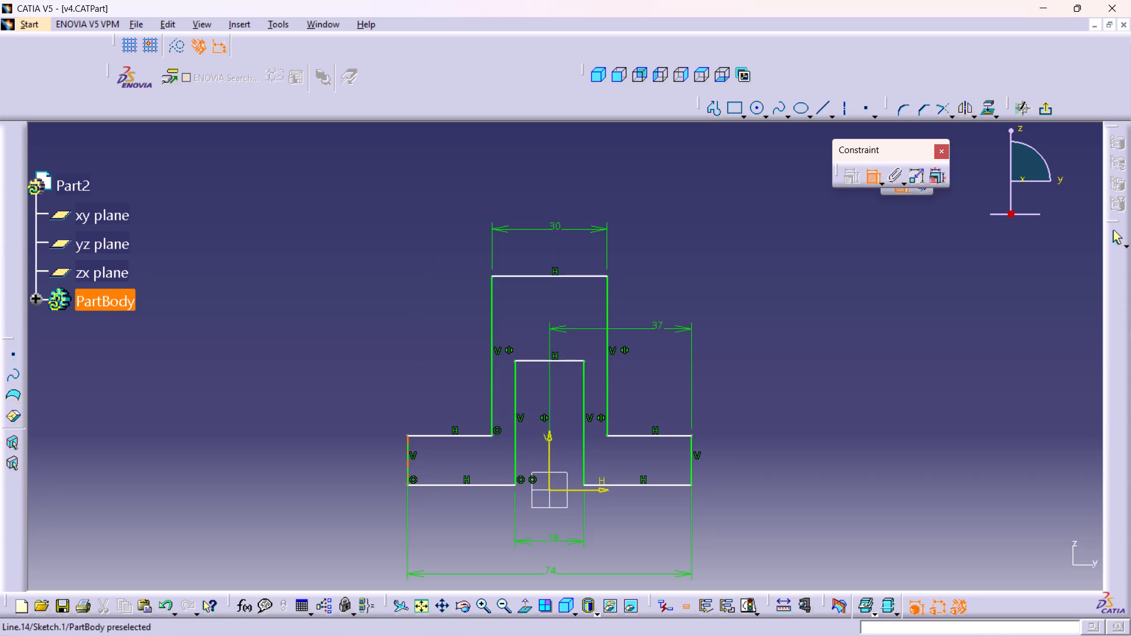
# Dimension the left outer end edge from the slot's left side, placing it above the profile, and set the offset to 37 mm.
pyautogui.click(405, 455)
pyautogui.moveTo(515, 405); pyautogui.dragTo(507, 405)
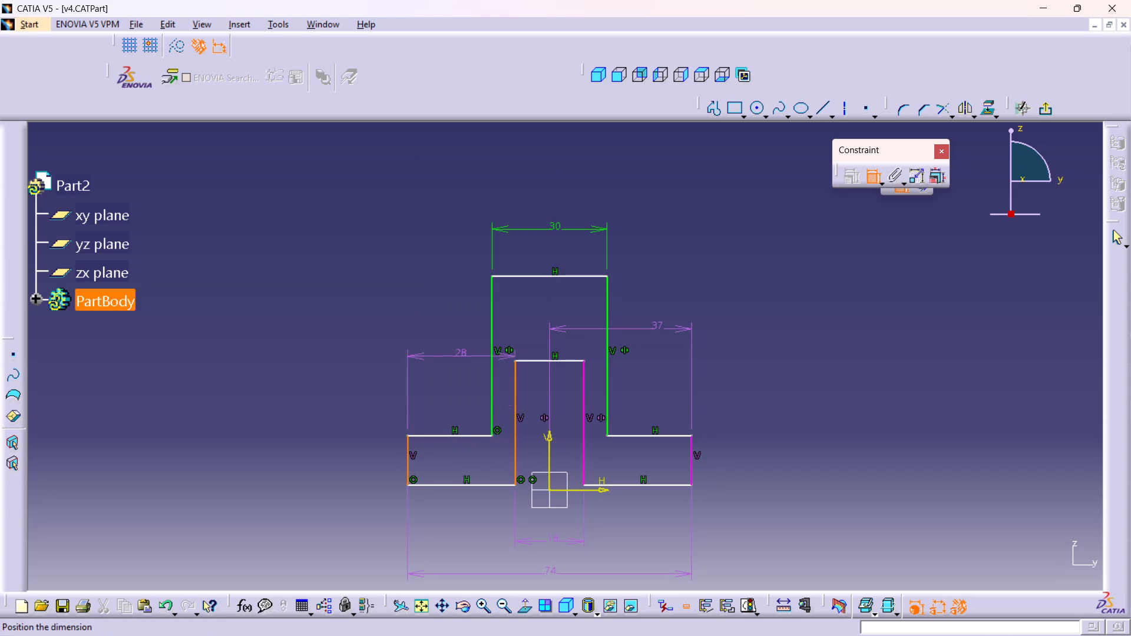
pyautogui.click(441, 175)
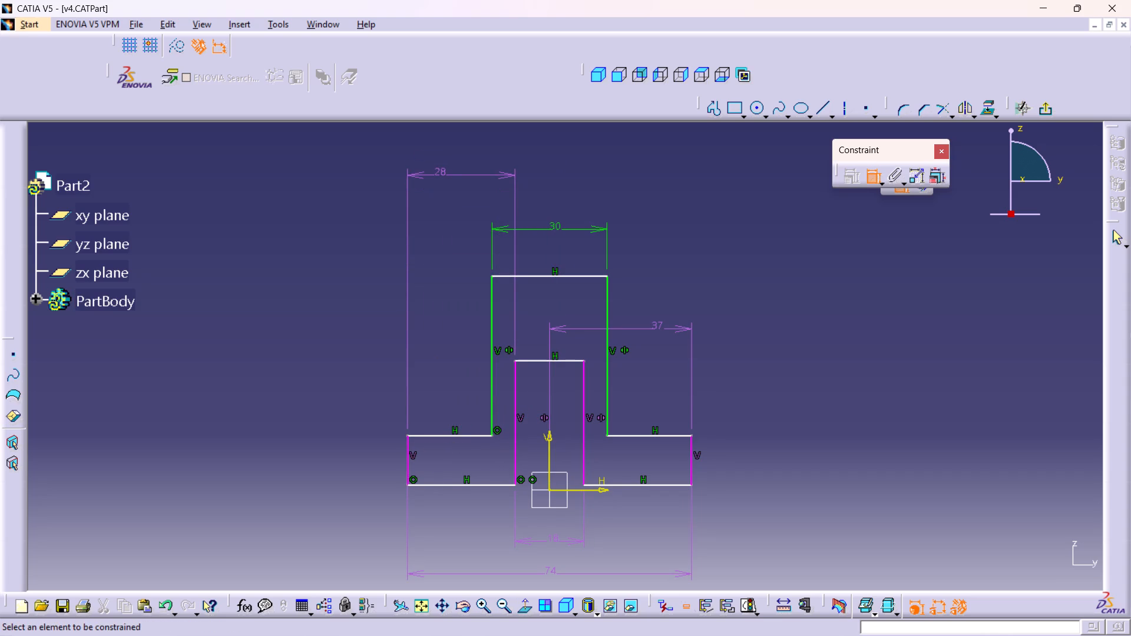
pyautogui.doubleClick(444, 169)
pyautogui.write('37')
pyautogui.press('Return')
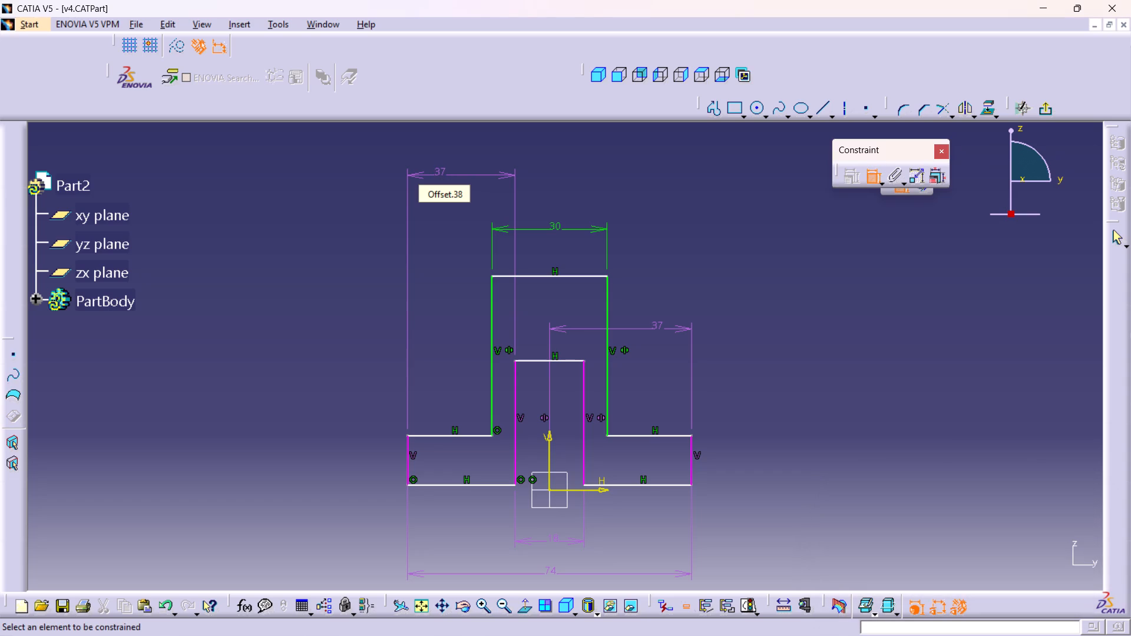
# Delete the 37 mm offset dimension between the right outer end edge and the vertical axis.
pyautogui.rightClick(657, 320)
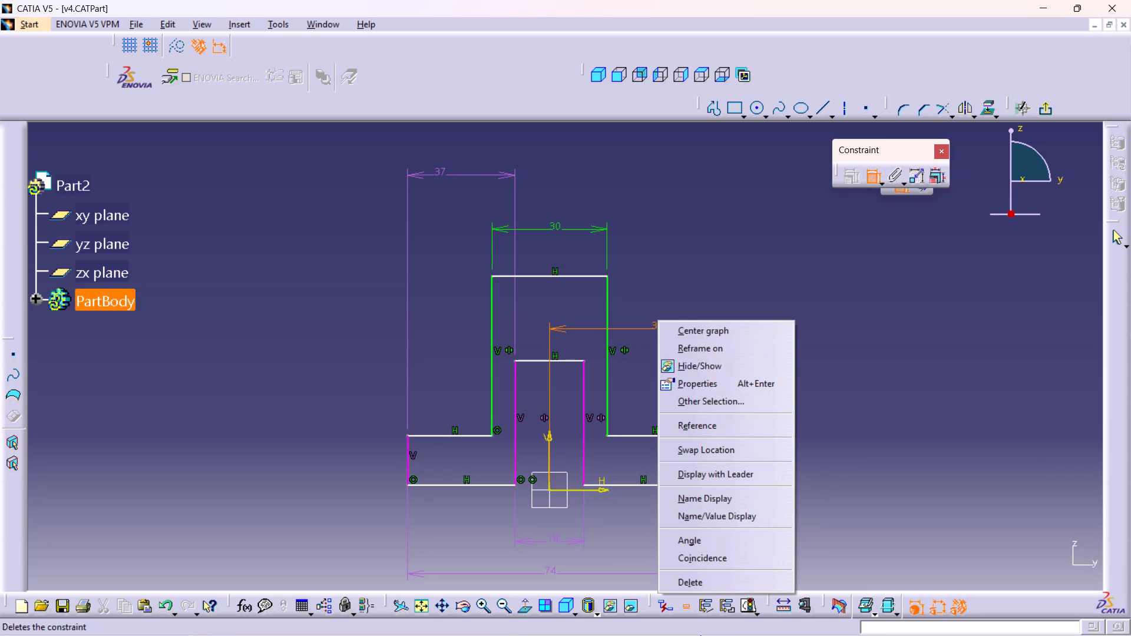
pyautogui.click(692, 582)
# Delete the overall base width dimension below the slot dimension.
pyautogui.moveTo(634, 483); pyautogui.dragTo(645, 338, button='middle')
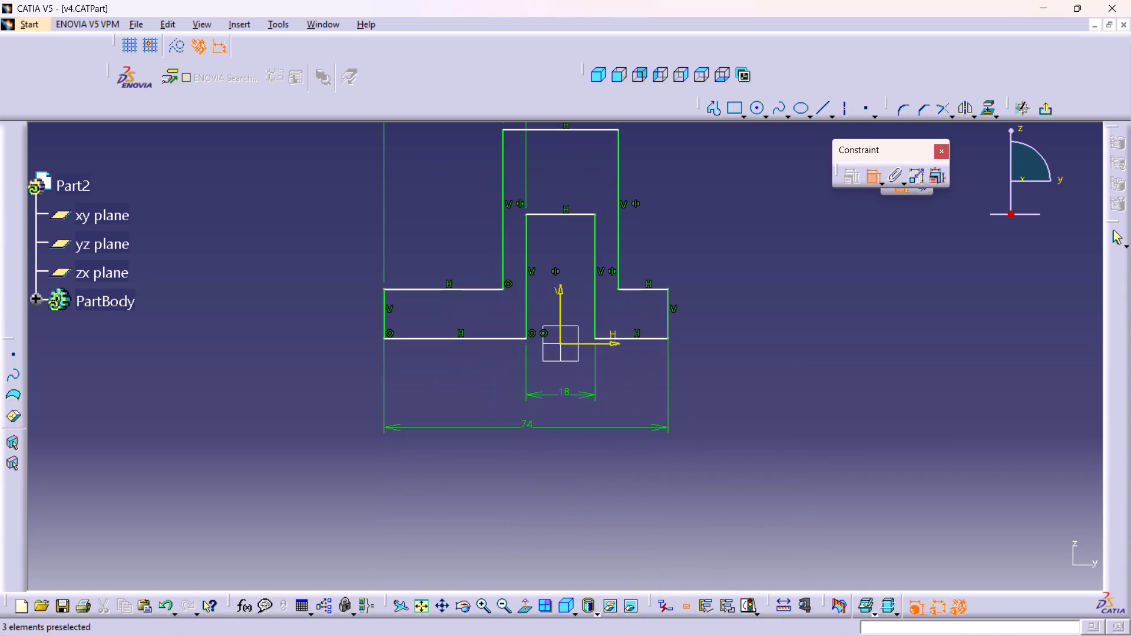
pyautogui.rightClick(530, 422)
pyautogui.click(551, 409)
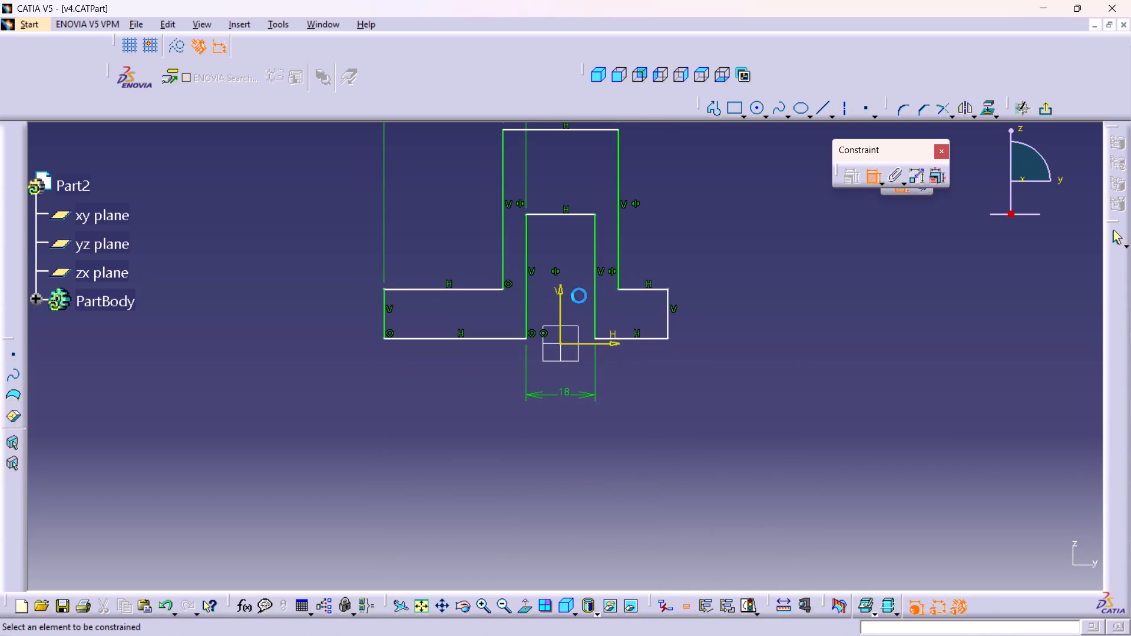
# Dimension the right outer end edge from the slot's right side, placing it above the profile, and set the offset to 37 mm.
pyautogui.click(596, 239)
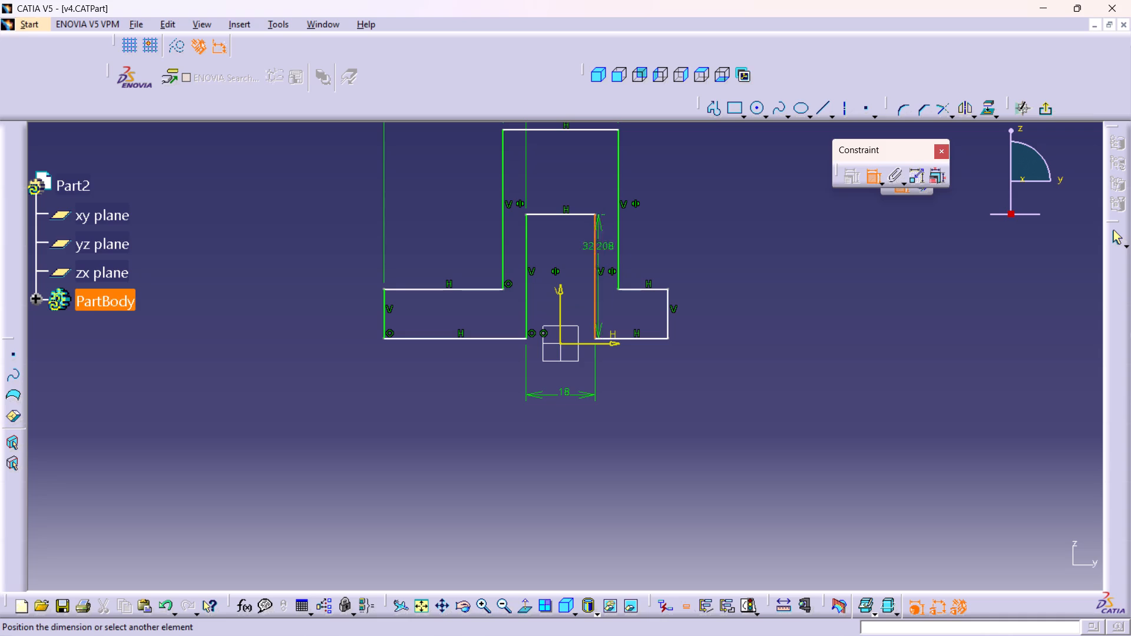
pyautogui.click(669, 304)
pyautogui.moveTo(669, 183); pyautogui.dragTo(680, 419, button='middle')
pyautogui.click(637, 267)
pyautogui.click(648, 254)
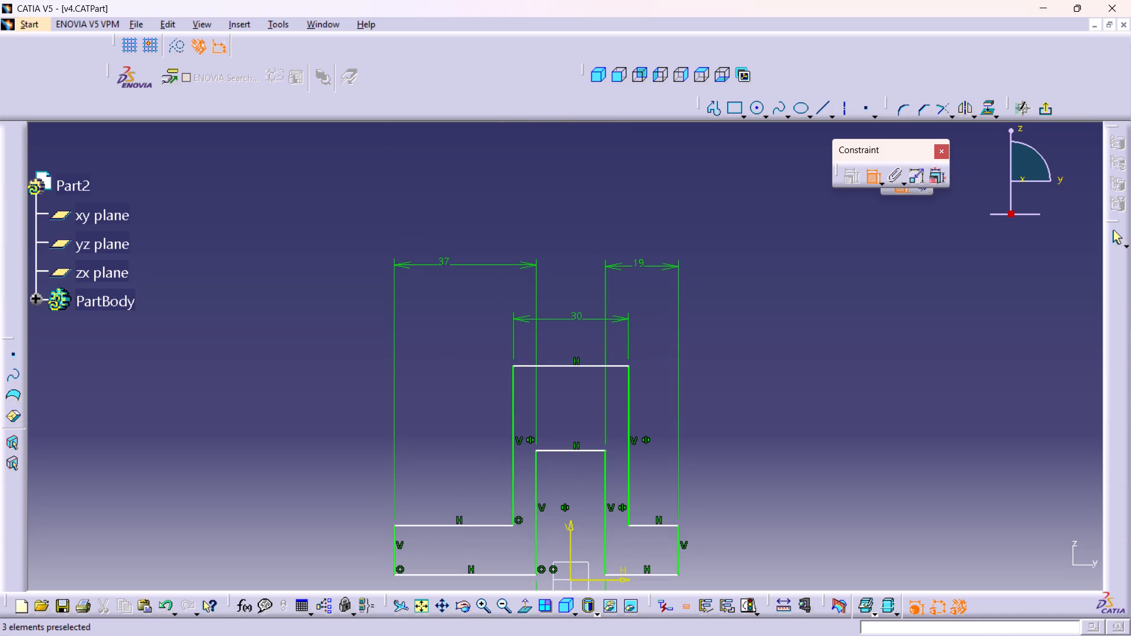
pyautogui.doubleClick(639, 262)
pyautogui.write('37')
pyautogui.press('Return')
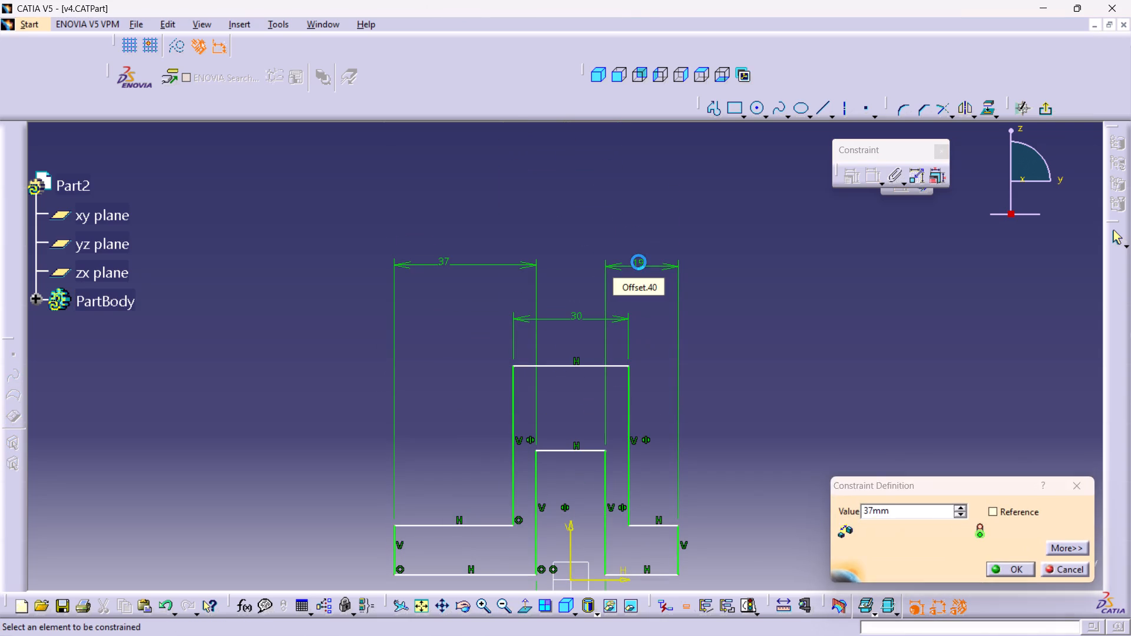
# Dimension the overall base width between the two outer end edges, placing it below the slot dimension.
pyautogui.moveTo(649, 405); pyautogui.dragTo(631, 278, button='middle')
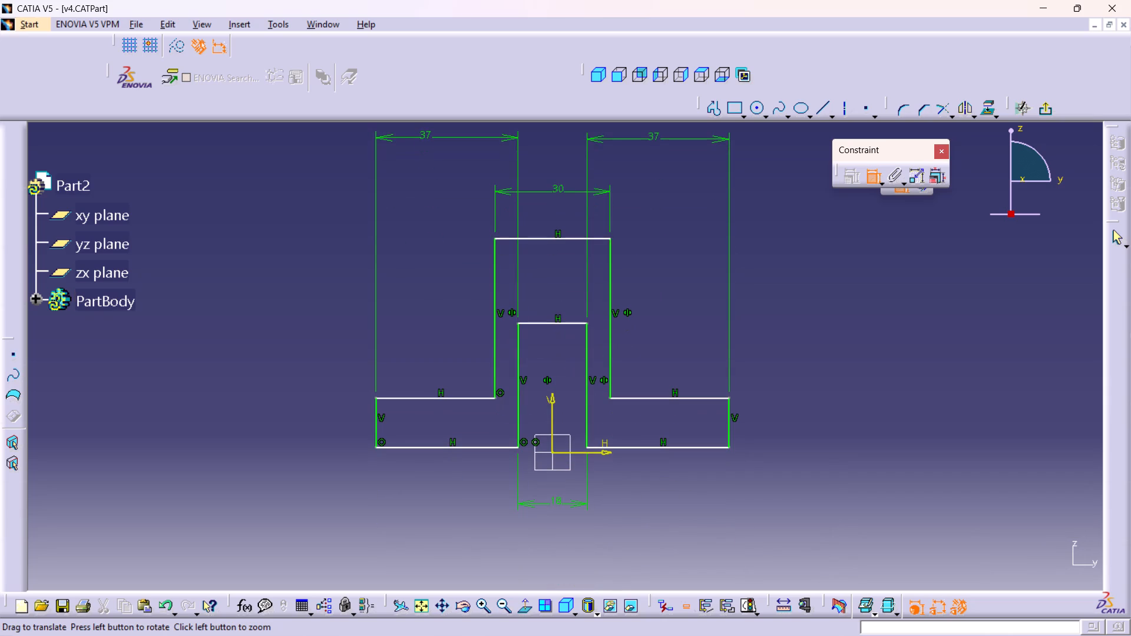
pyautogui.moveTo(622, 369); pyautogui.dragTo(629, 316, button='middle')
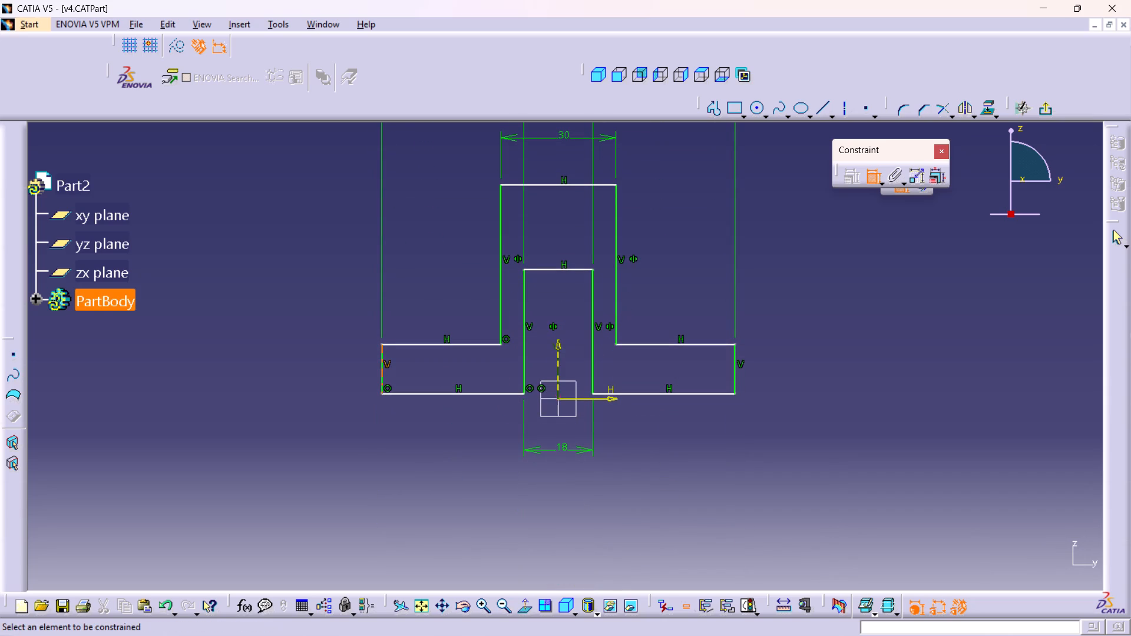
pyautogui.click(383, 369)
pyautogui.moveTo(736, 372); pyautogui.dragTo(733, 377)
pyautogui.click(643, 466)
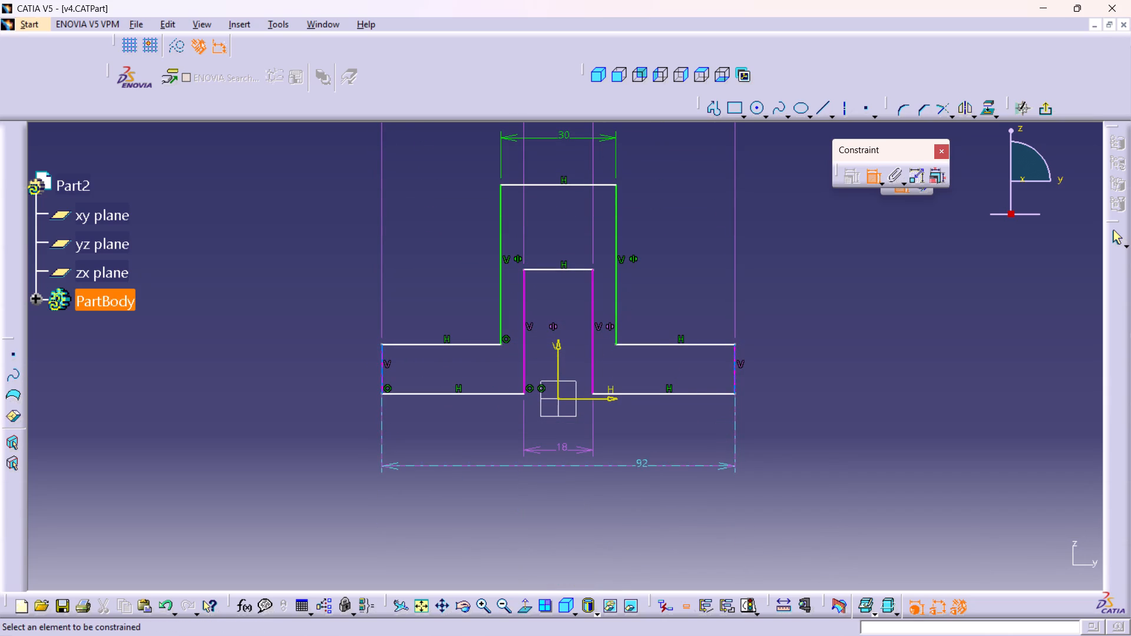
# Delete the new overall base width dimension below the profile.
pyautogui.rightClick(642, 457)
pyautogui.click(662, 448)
# Dimension the raised block's right vertical edge, placing it outside the profile, and set its length to 14 mm.
pyautogui.moveTo(636, 331); pyautogui.dragTo(633, 311, button='middle')
pyautogui.rightClick(636, 331)
pyautogui.moveTo(655, 291); pyautogui.dragTo(647, 339, button='middle')
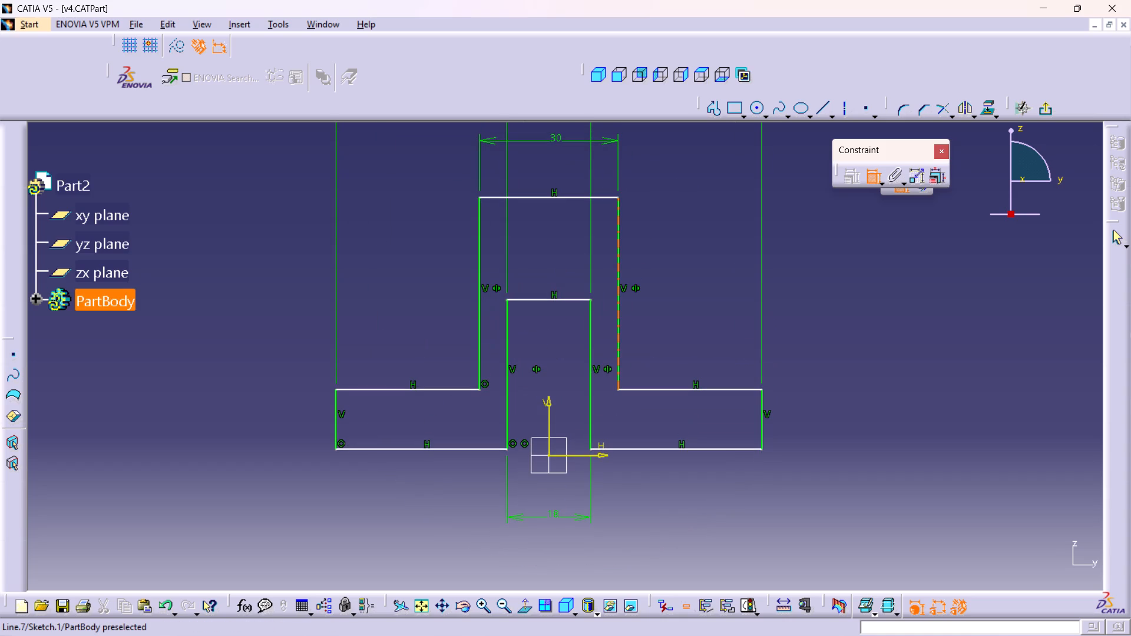
pyautogui.moveTo(619, 316); pyautogui.dragTo(625, 316)
pyautogui.click(685, 289)
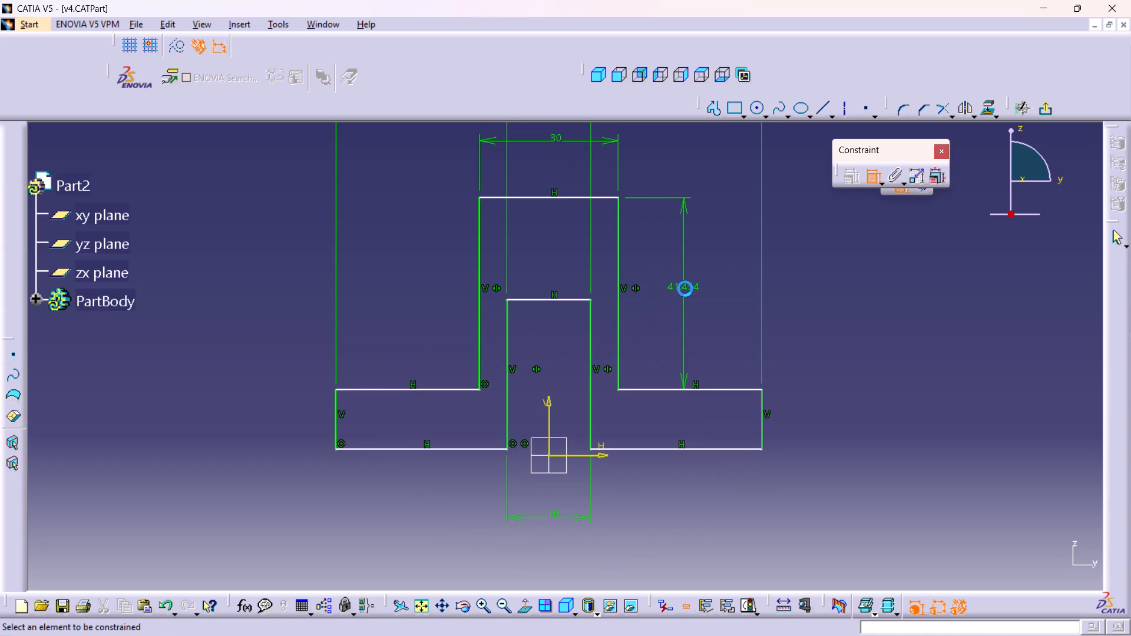
pyautogui.doubleClick(685, 283)
pyautogui.write('14')
pyautogui.press('Return')
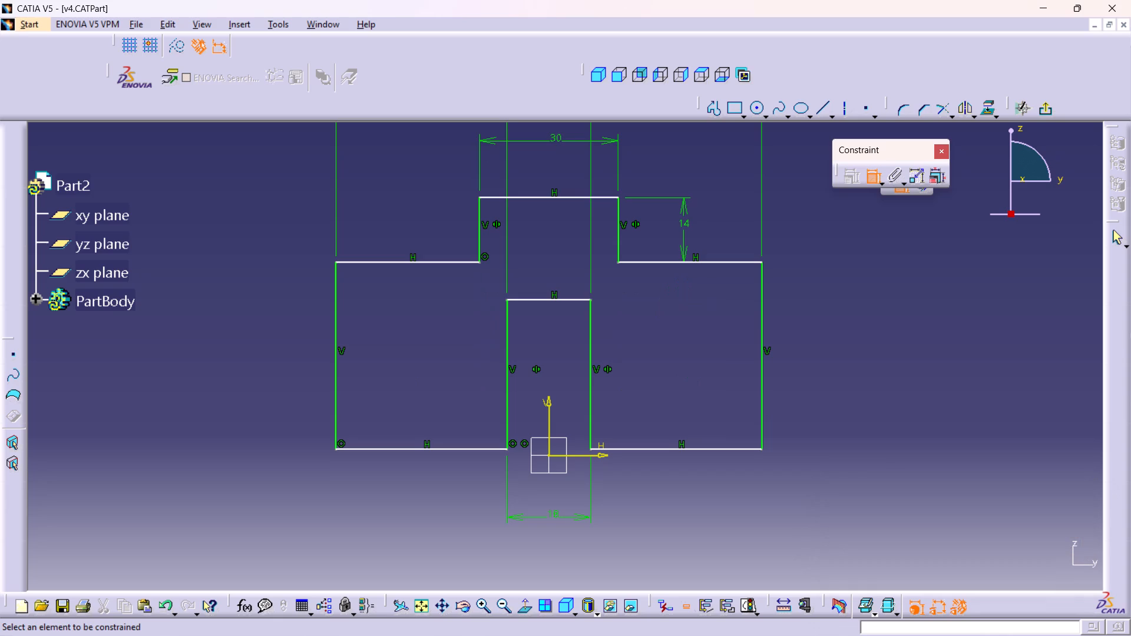
# Dimension the base's right outer end edge, placing it outside the profile, and set its length to 9 mm.
pyautogui.click(764, 392)
pyautogui.click(837, 367)
pyautogui.doubleClick(837, 362)
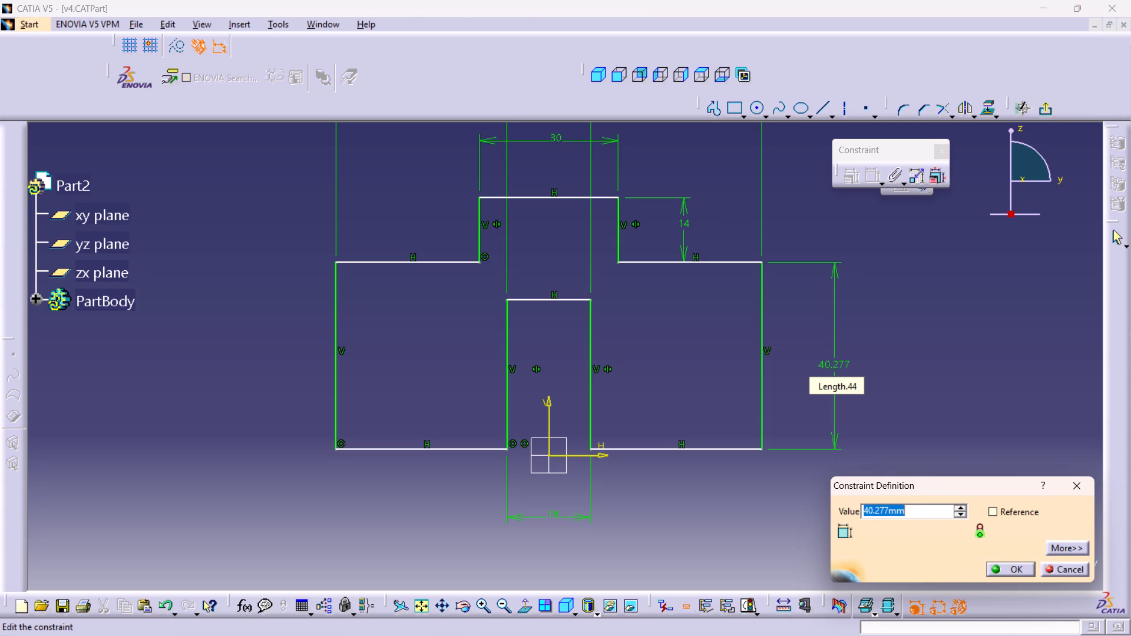
pyautogui.press('9')
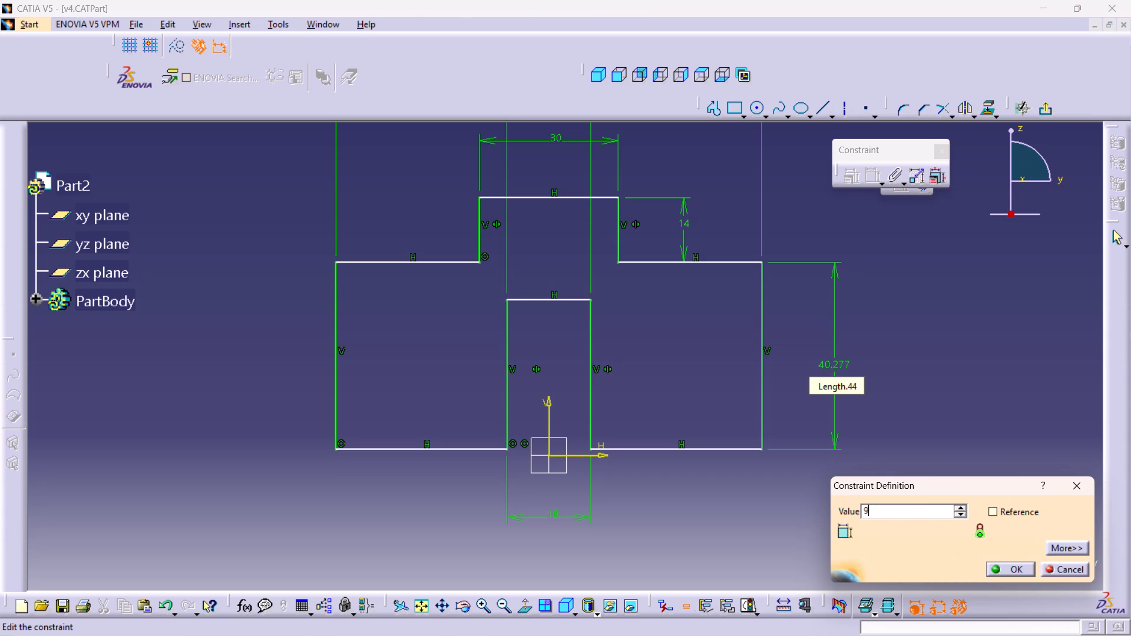
pyautogui.press('Return')
# Dimension the length of the slot's short right vertical edge, placing it beside the edge.
pyautogui.moveTo(606, 310); pyautogui.dragTo(606, 270, button='middle')
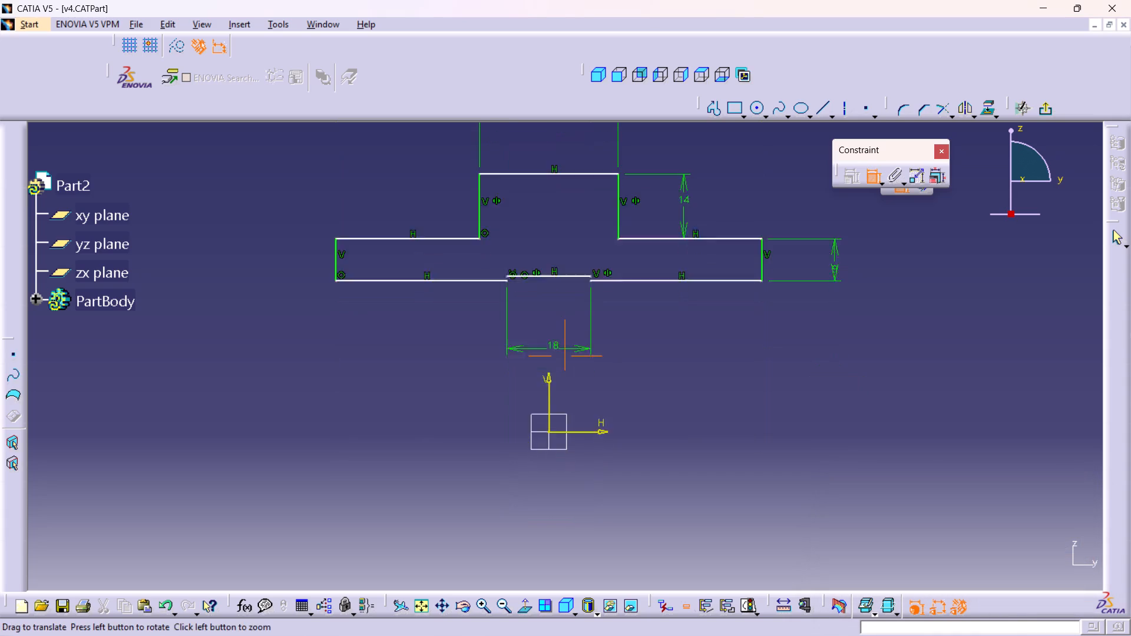
pyautogui.moveTo(606, 270); pyautogui.dragTo(606, 266, button='middle')
pyautogui.moveTo(549, 235); pyautogui.dragTo(545, 215, button='middle')
pyautogui.rightClick(549, 234)
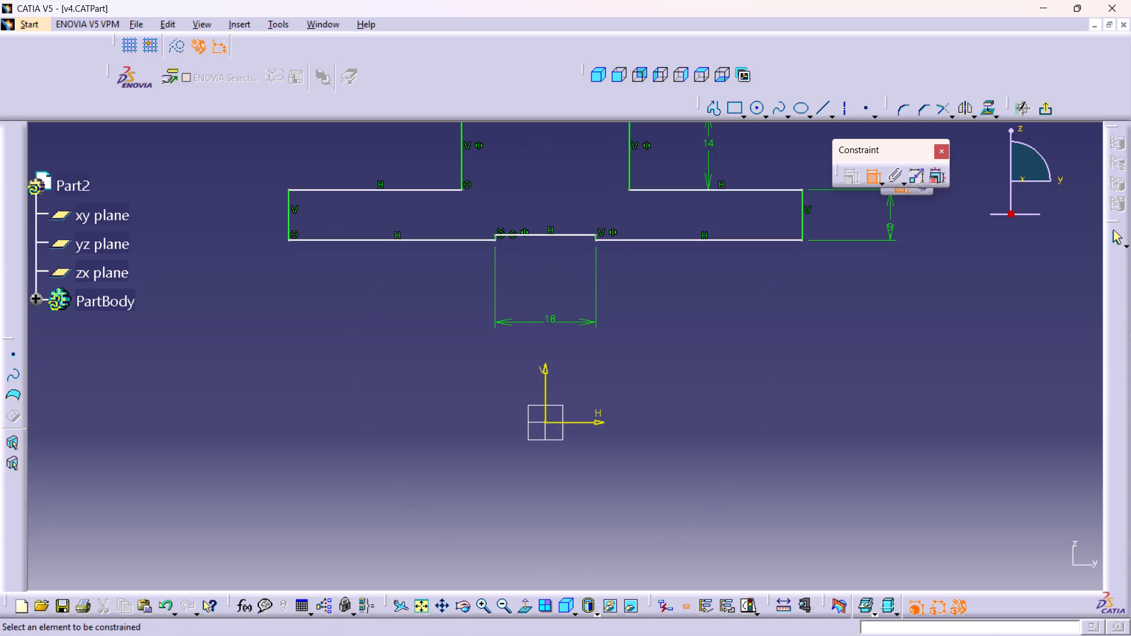
pyautogui.moveTo(557, 162); pyautogui.dragTo(533, 283, button='middle')
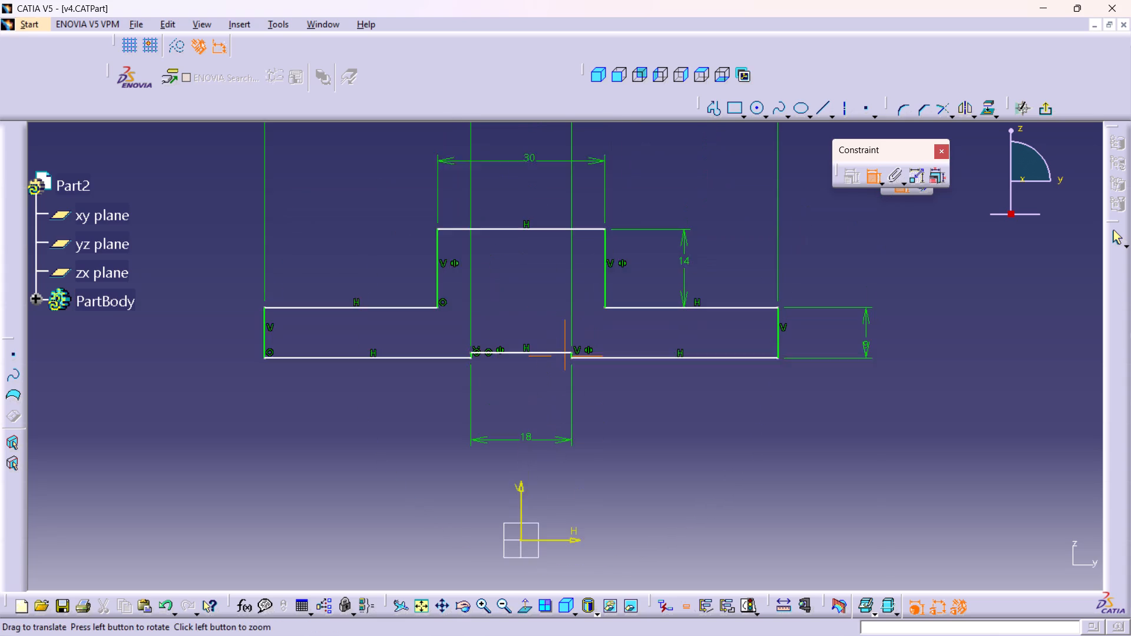
pyautogui.moveTo(533, 283); pyautogui.dragTo(533, 286, button='middle')
pyautogui.moveTo(568, 332); pyautogui.dragTo(564, 223, button='middle')
pyautogui.rightClick(568, 332)
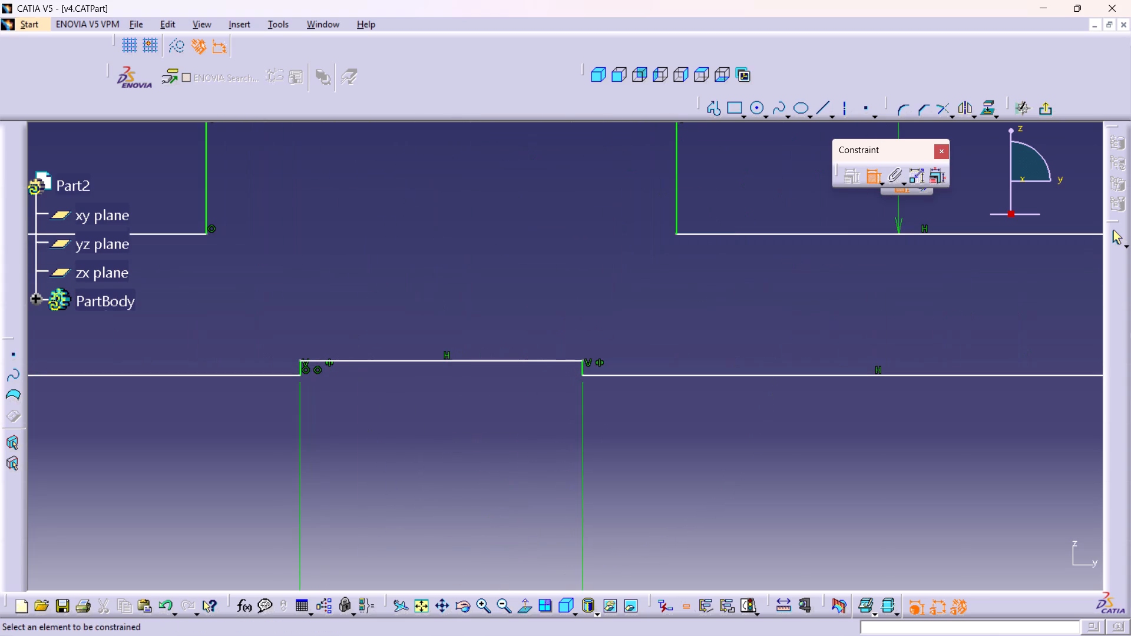
pyautogui.scroll(1, 570, 281)
pyautogui.moveTo(570, 281); pyautogui.dragTo(570, 151, button='middle')
pyautogui.moveTo(570, 281); pyautogui.dragTo(570, 272, button='right')
pyautogui.moveTo(657, 271); pyautogui.dragTo(523, 164, button='middle')
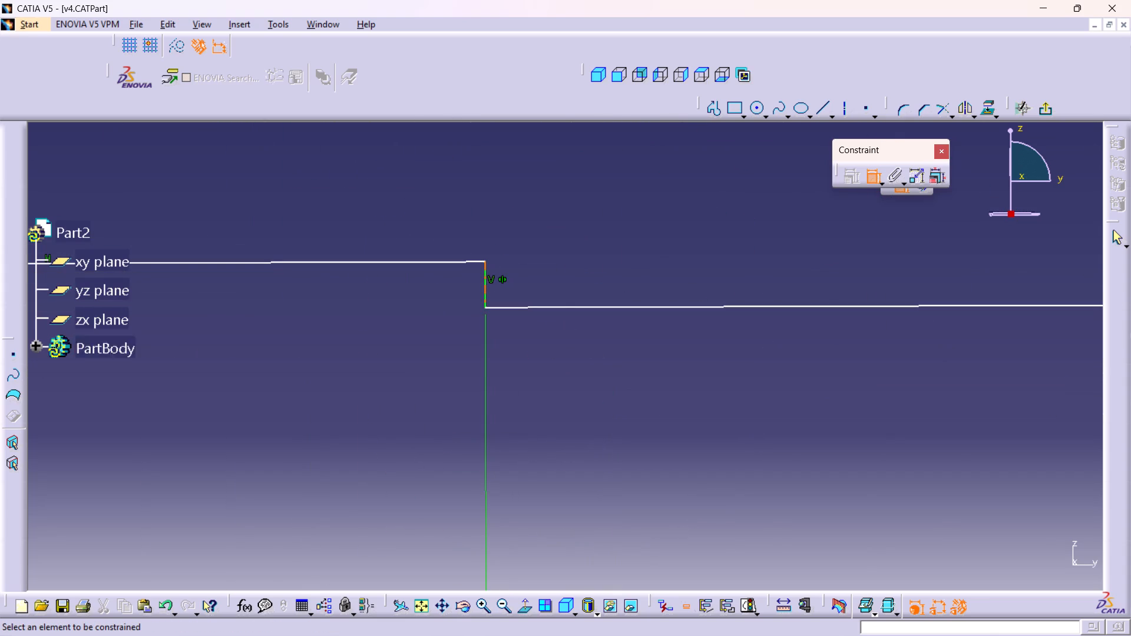
pyautogui.moveTo(484, 290); pyautogui.dragTo(491, 290)
pyautogui.moveTo(577, 265); pyautogui.dragTo(577, 286)
# Reposition the slot edge's length dimension so its value sits midway along the dimension line.
pyautogui.moveTo(581, 259); pyautogui.dragTo(584, 269)
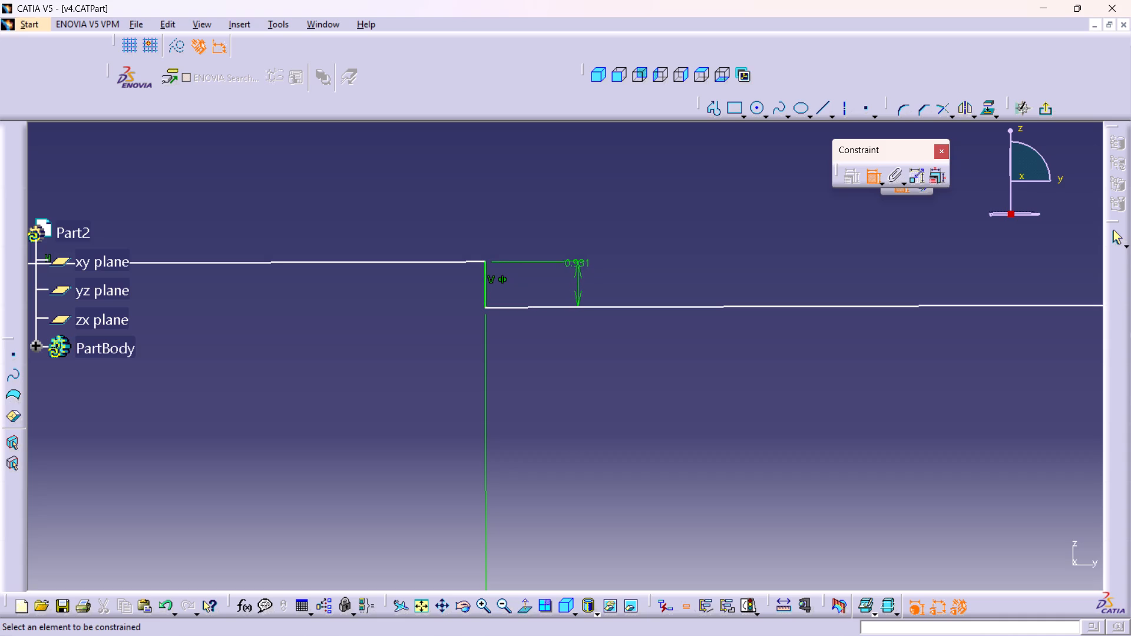
pyautogui.moveTo(584, 269); pyautogui.dragTo(586, 277)
pyautogui.moveTo(587, 262); pyautogui.dragTo(590, 284)
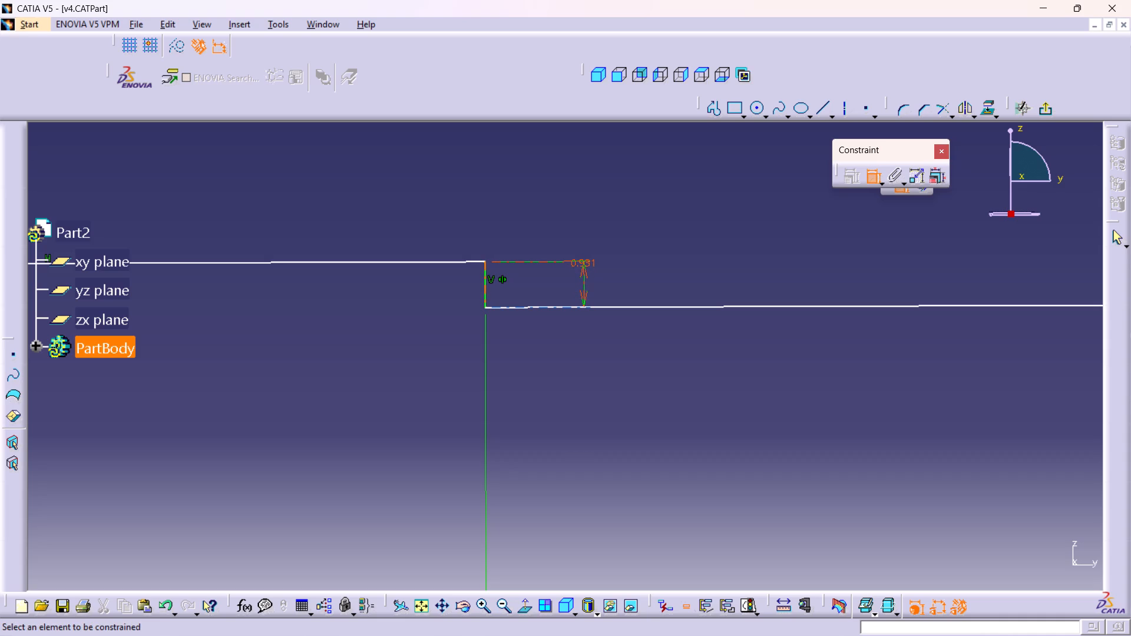
pyautogui.moveTo(590, 264); pyautogui.dragTo(591, 280)
pyautogui.moveTo(578, 265); pyautogui.dragTo(584, 286)
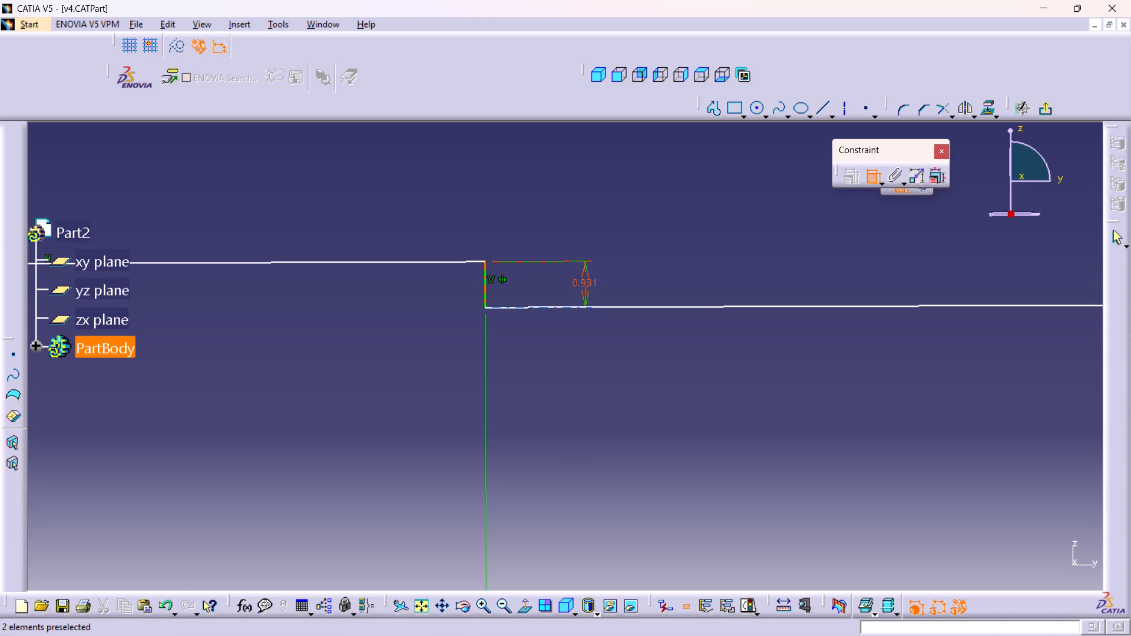
# Set the length of the slot's right vertical edge to 14+9 mm.
pyautogui.doubleClick(592, 282)
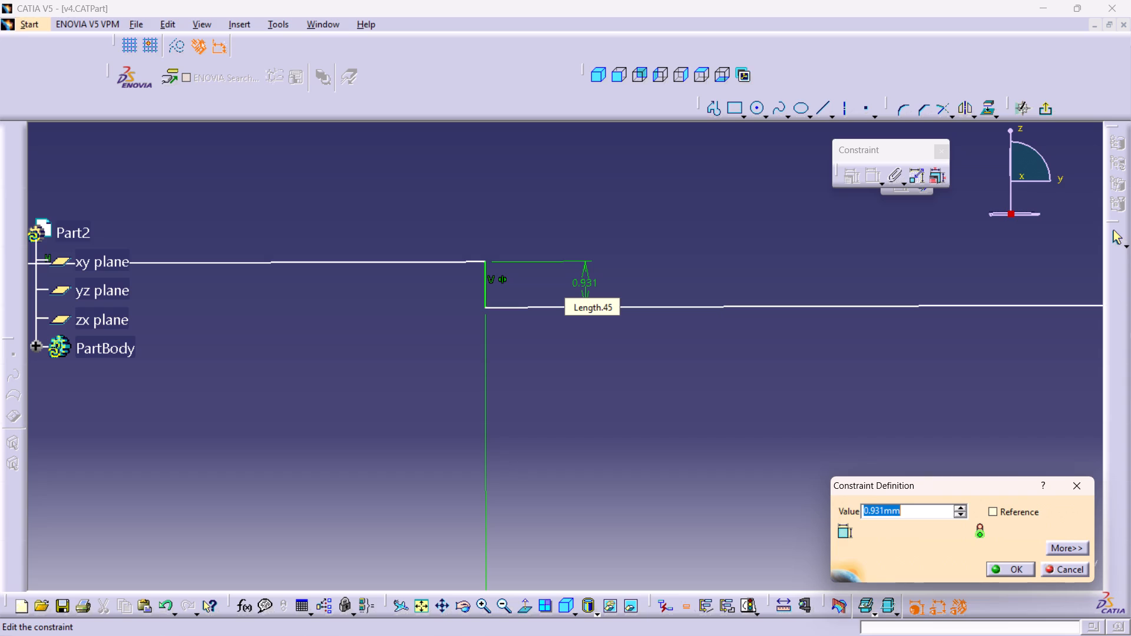
pyautogui.write('14+')
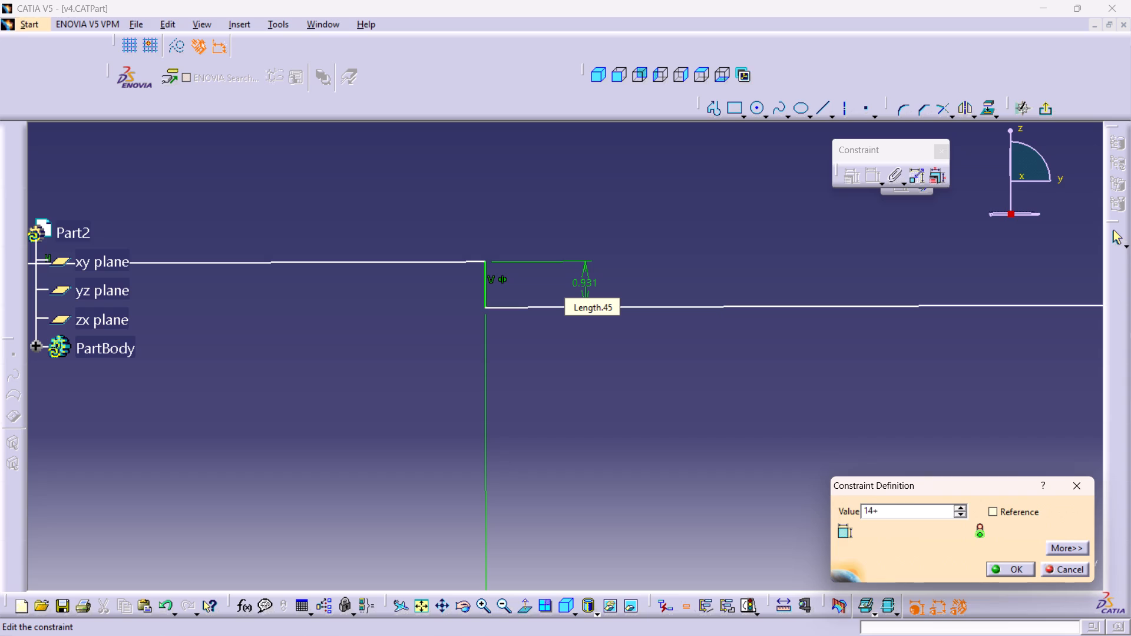
pyautogui.press('9')
pyautogui.press('Return')
# Dimension the length of the base's left outer end edge, placing it outside the profile.
pyautogui.moveTo(576, 275); pyautogui.dragTo(580, 357, button='middle')
pyautogui.rightClick(576, 275)
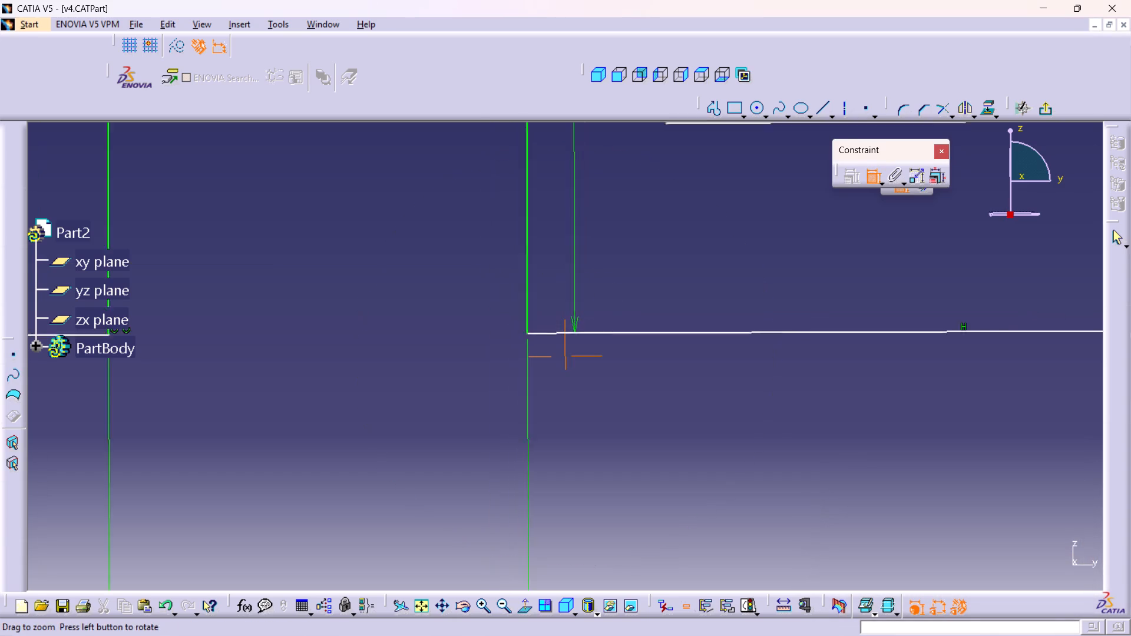
pyautogui.moveTo(580, 357); pyautogui.dragTo(598, 433, button='middle')
pyautogui.moveTo(422, 200); pyautogui.dragTo(482, 324, button='middle')
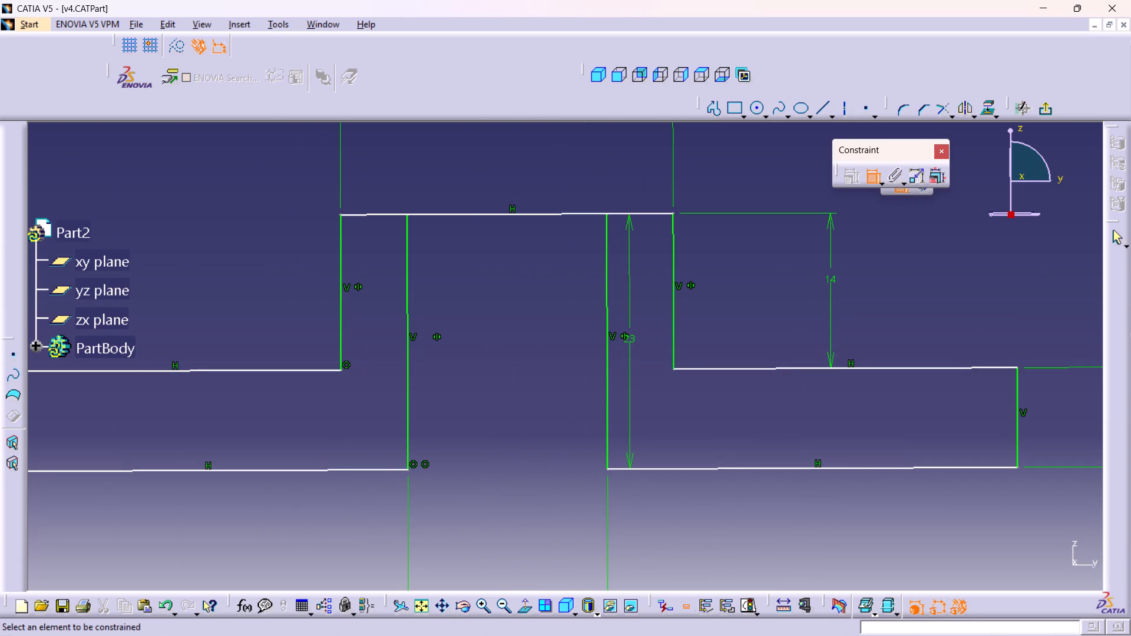
pyautogui.moveTo(778, 349); pyautogui.dragTo(790, 396, button='middle')
pyautogui.rightClick(778, 349)
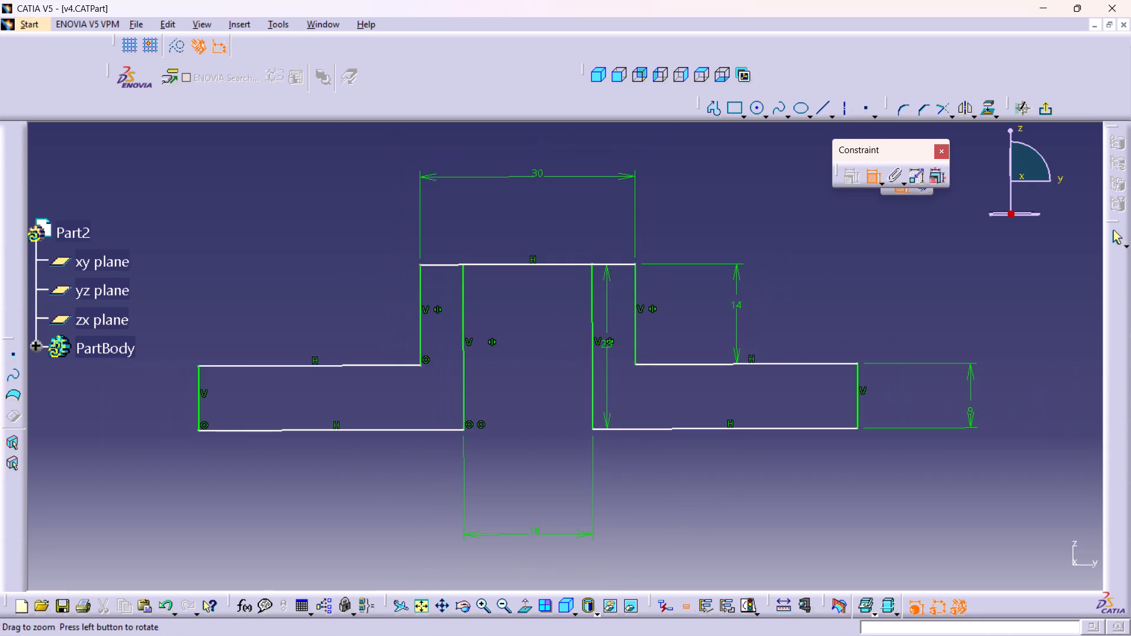
pyautogui.click(200, 382)
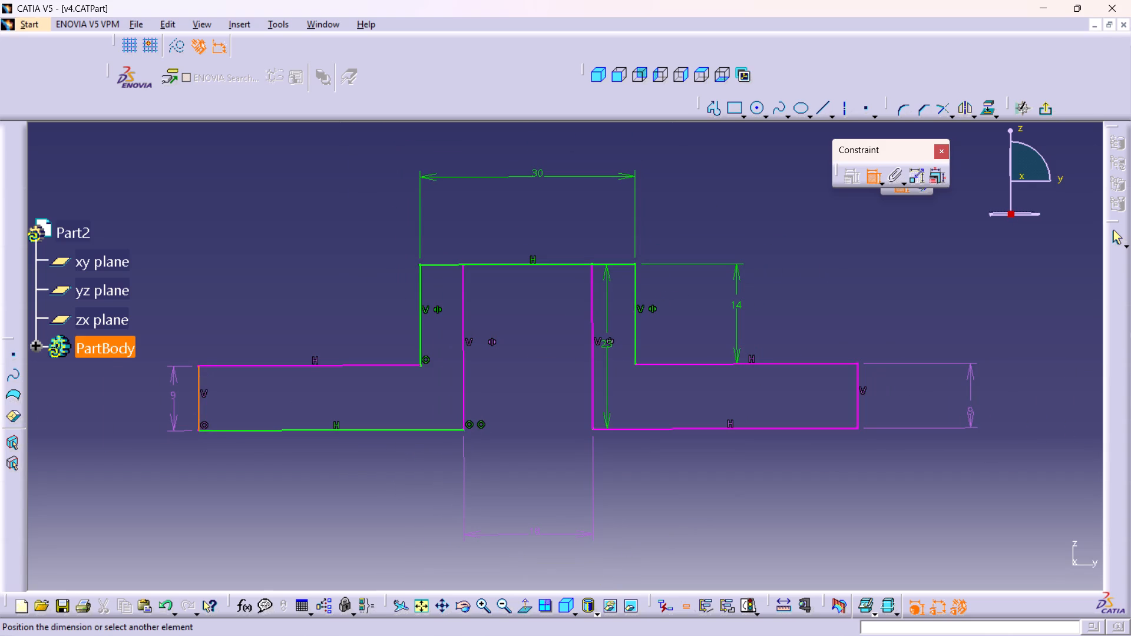
pyautogui.click(169, 402)
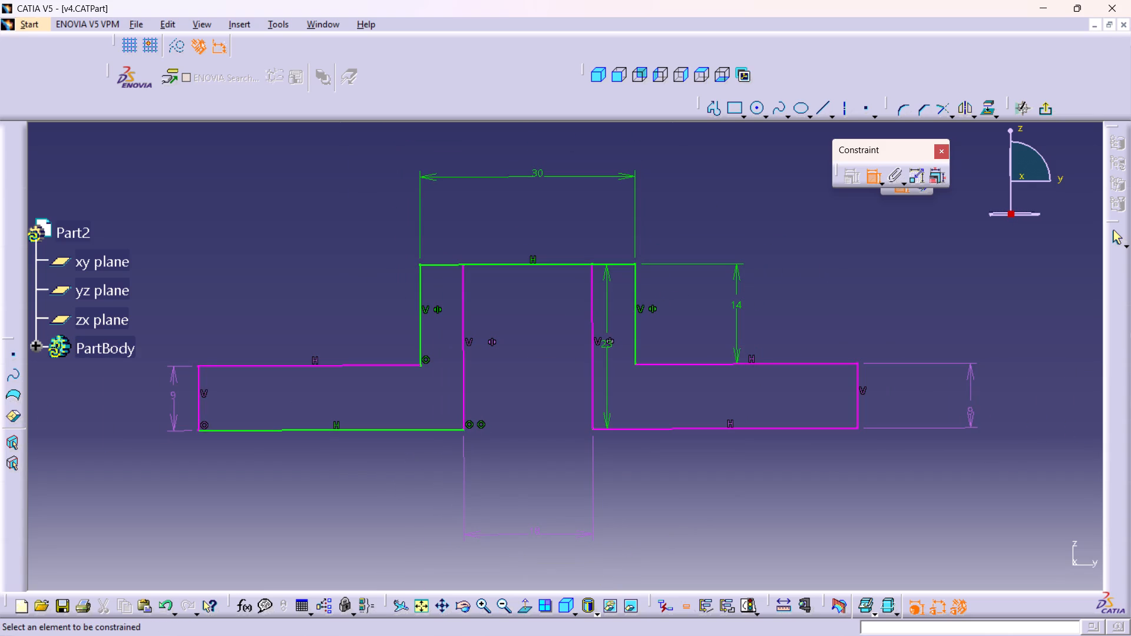
# Delete the length dimension on the base's left outer end edge.
pyautogui.rightClick(171, 382)
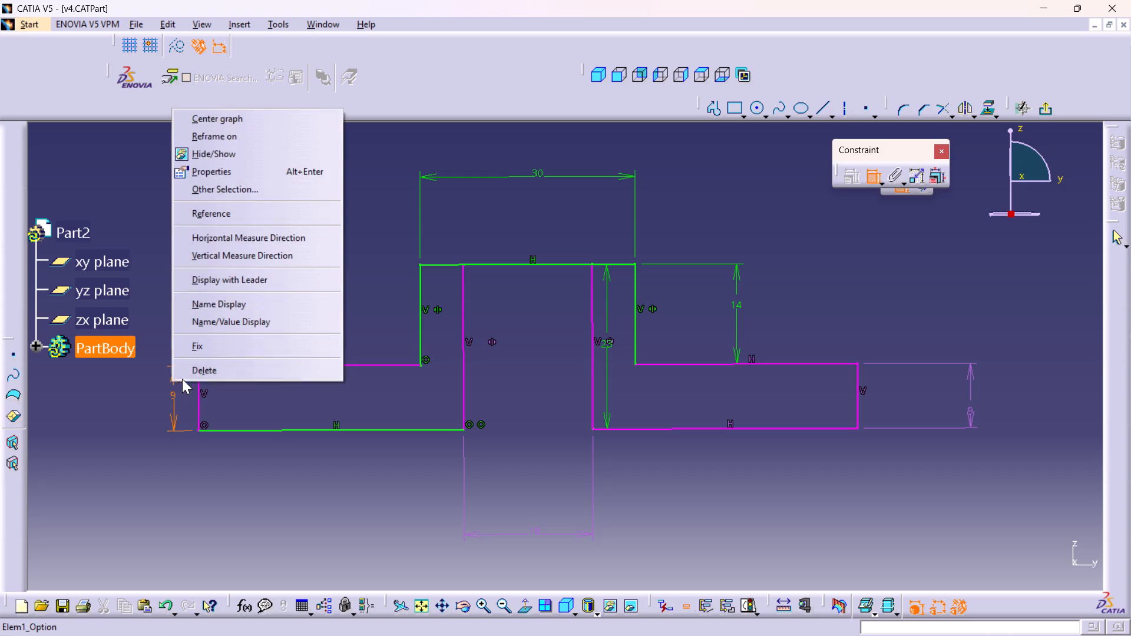
pyautogui.click(194, 362)
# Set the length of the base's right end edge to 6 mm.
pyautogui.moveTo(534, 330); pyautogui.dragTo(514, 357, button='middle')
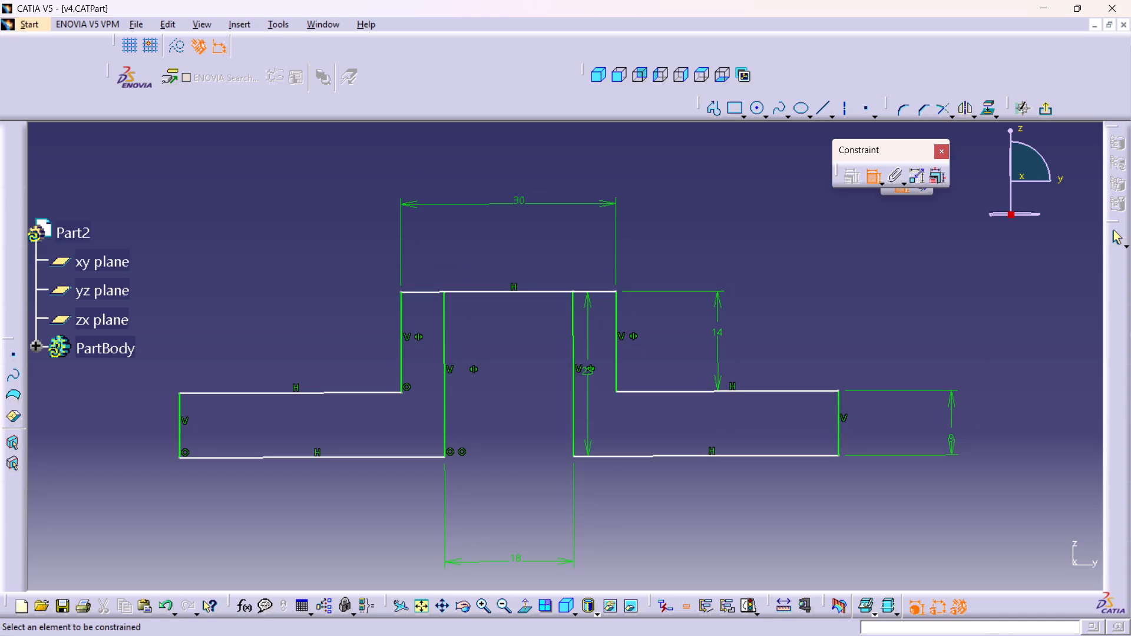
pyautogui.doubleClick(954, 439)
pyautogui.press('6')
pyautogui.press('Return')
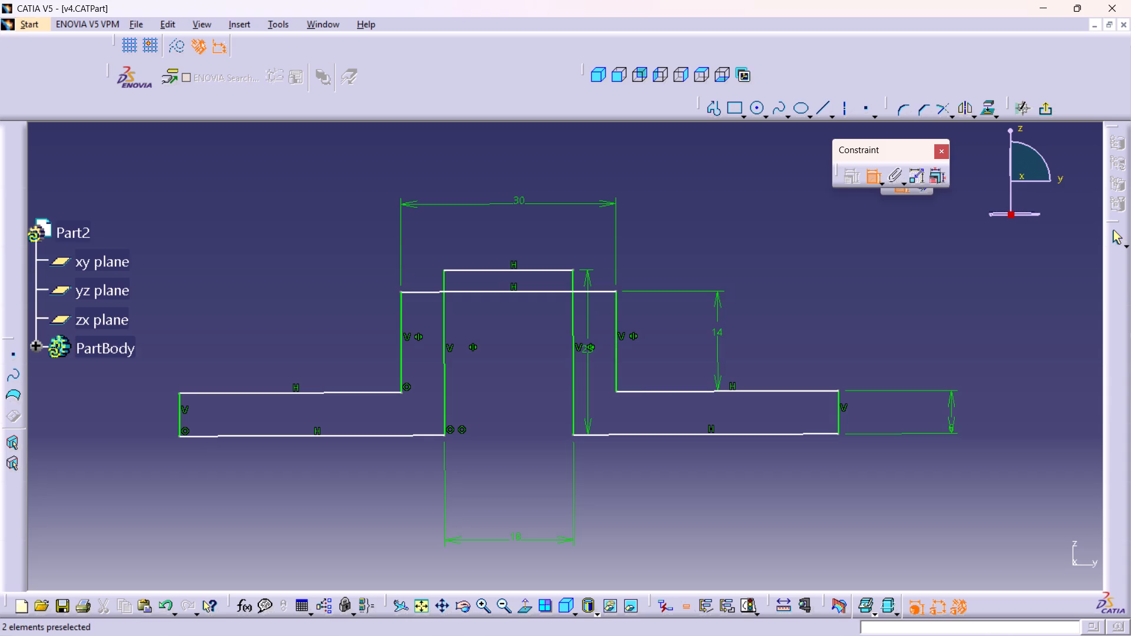
# Set the length of the slot's right vertical edge to 14+6 mm.
pyautogui.doubleClick(589, 347)
pyautogui.write('14+6')
pyautogui.press('Return')
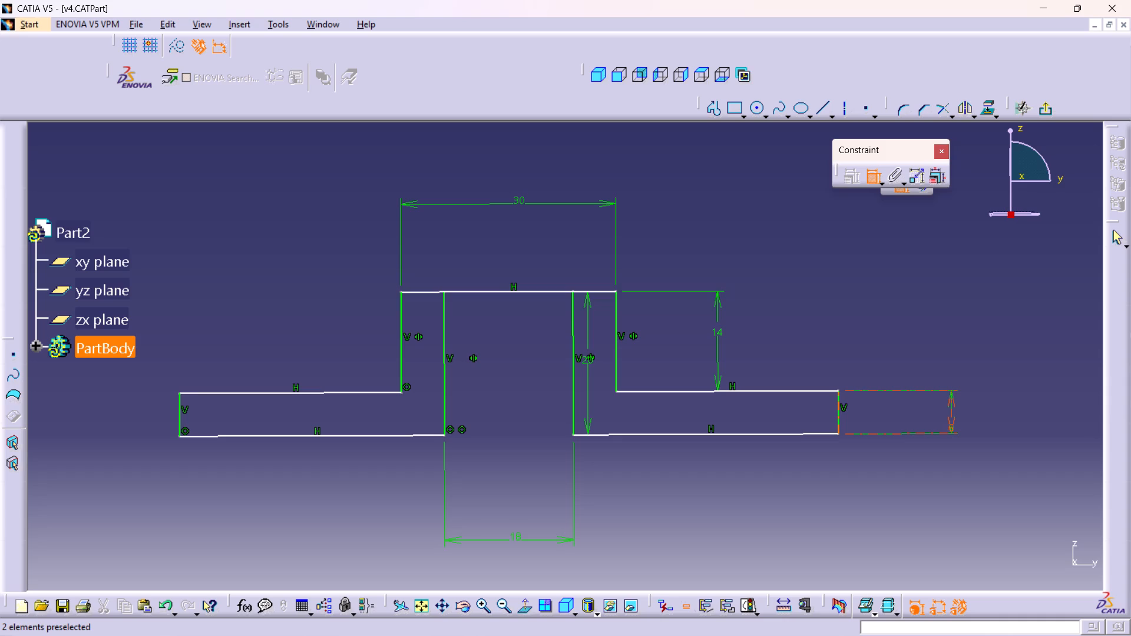
# Set the length of the base's right end edge to 9 mm.
pyautogui.doubleClick(950, 424)
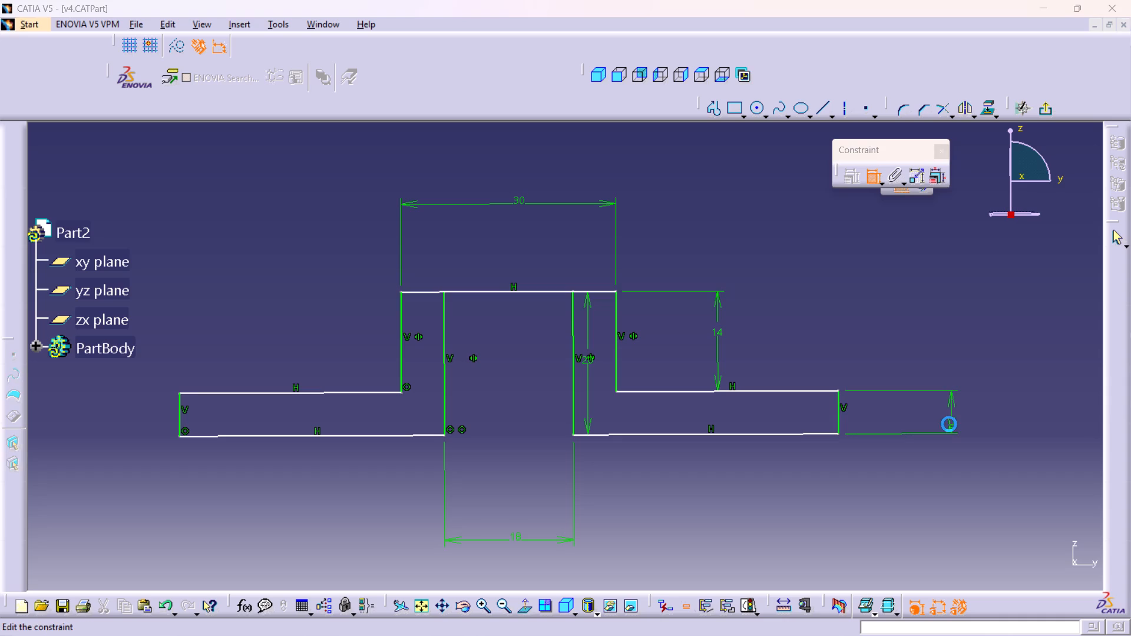
pyautogui.press('9')
pyautogui.press('Return')
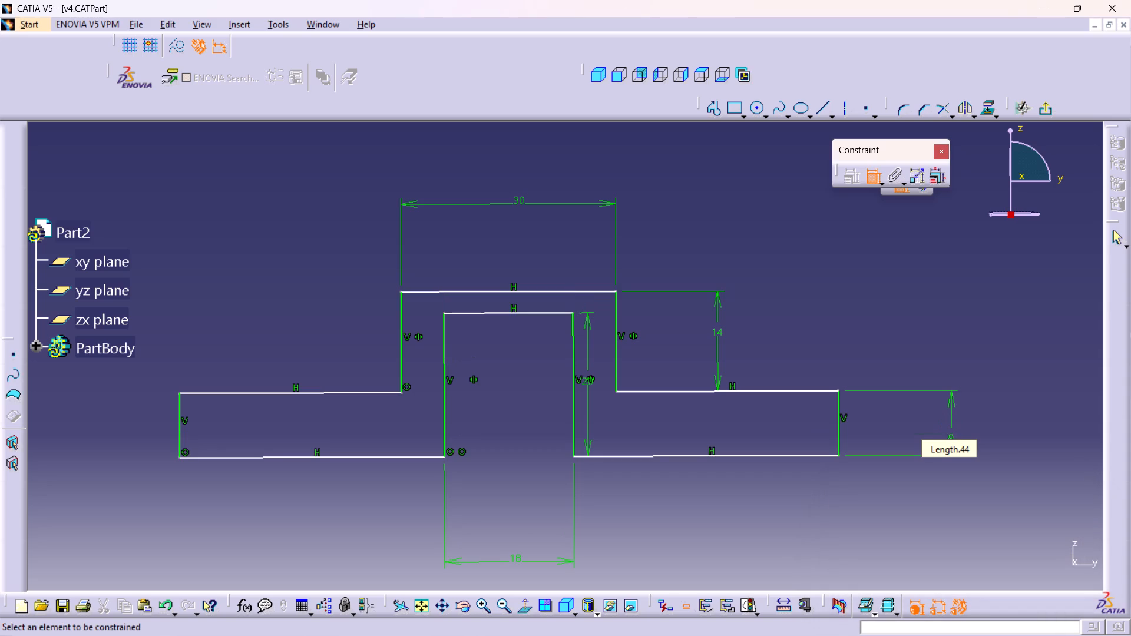
# Make the bottom line of the base's right flange coincident with the sketch's horizontal axis.
pyautogui.moveTo(688, 341); pyautogui.dragTo(692, 298, button='middle')
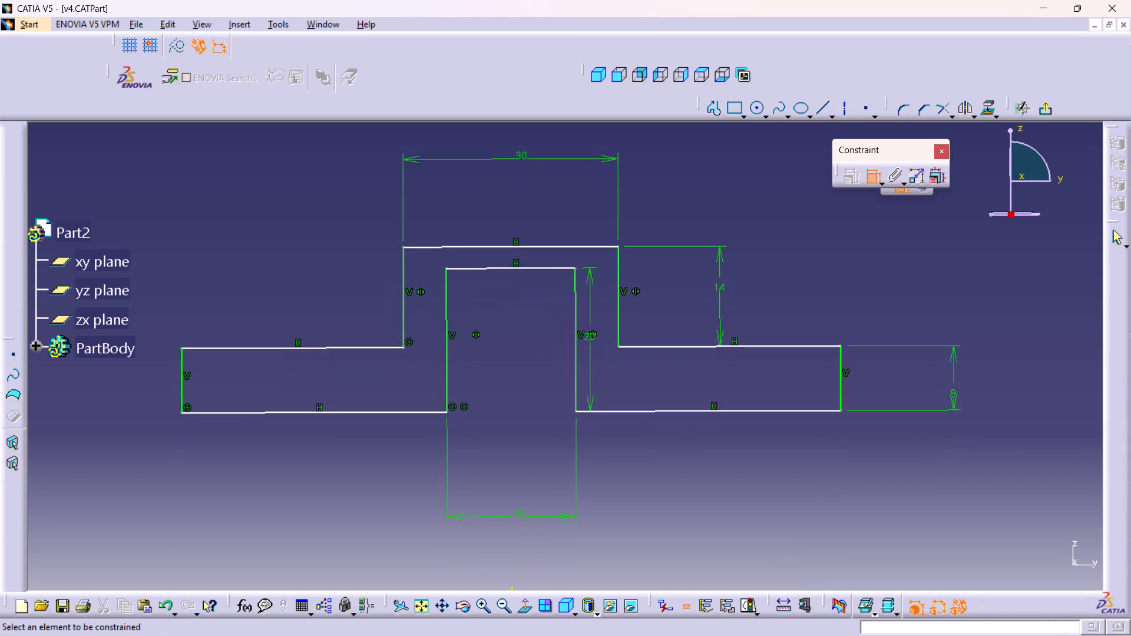
pyautogui.moveTo(636, 330); pyautogui.dragTo(637, 312, button='middle')
pyautogui.rightClick(636, 271)
pyautogui.moveTo(615, 393); pyautogui.dragTo(618, 363, button='middle')
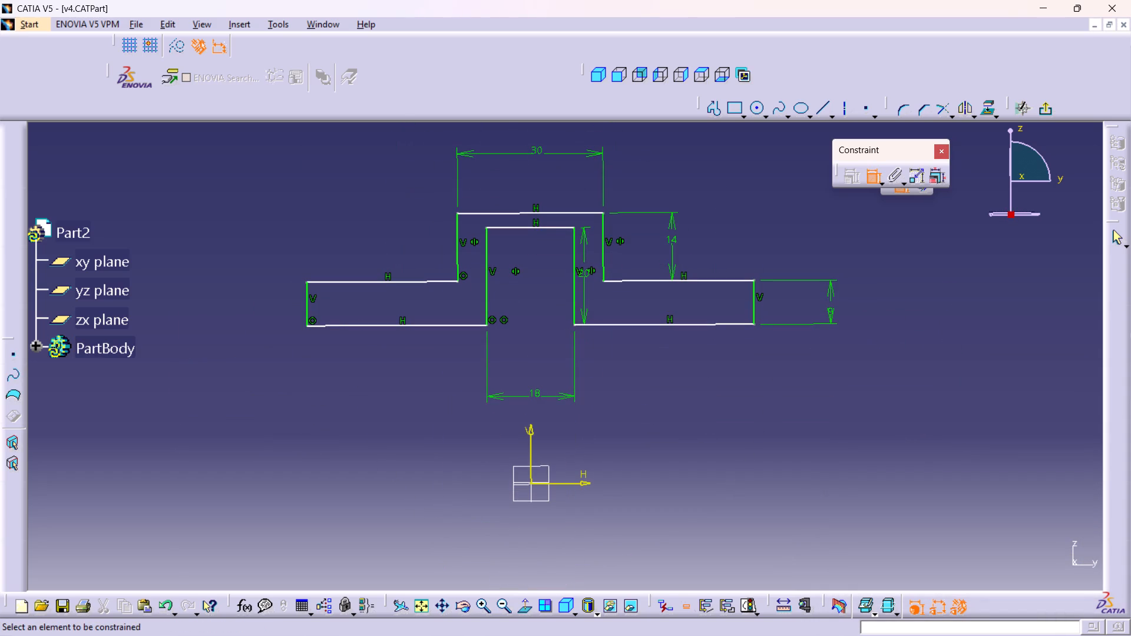
pyautogui.click(594, 322)
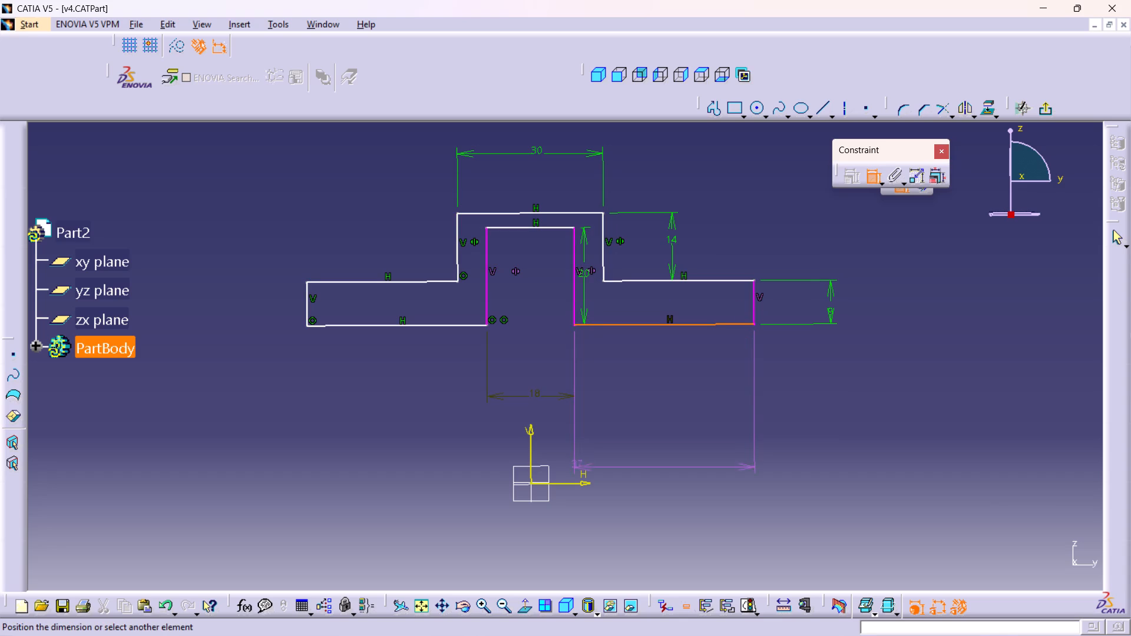
pyautogui.moveTo(581, 479); pyautogui.dragTo(591, 479)
pyautogui.rightClick(703, 478)
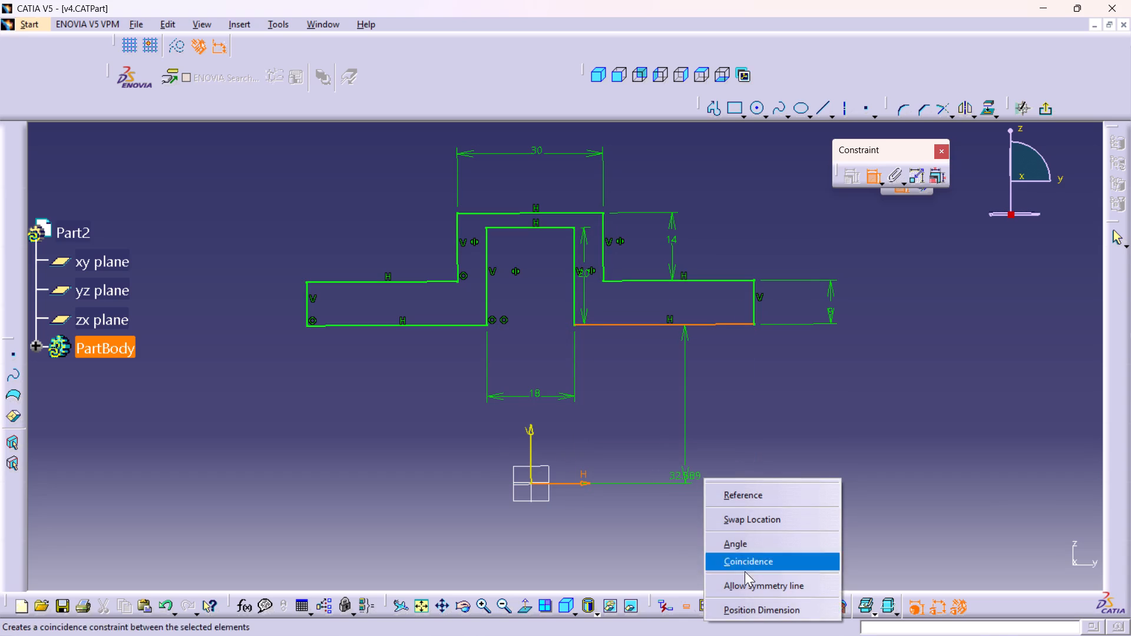
pyautogui.click(732, 562)
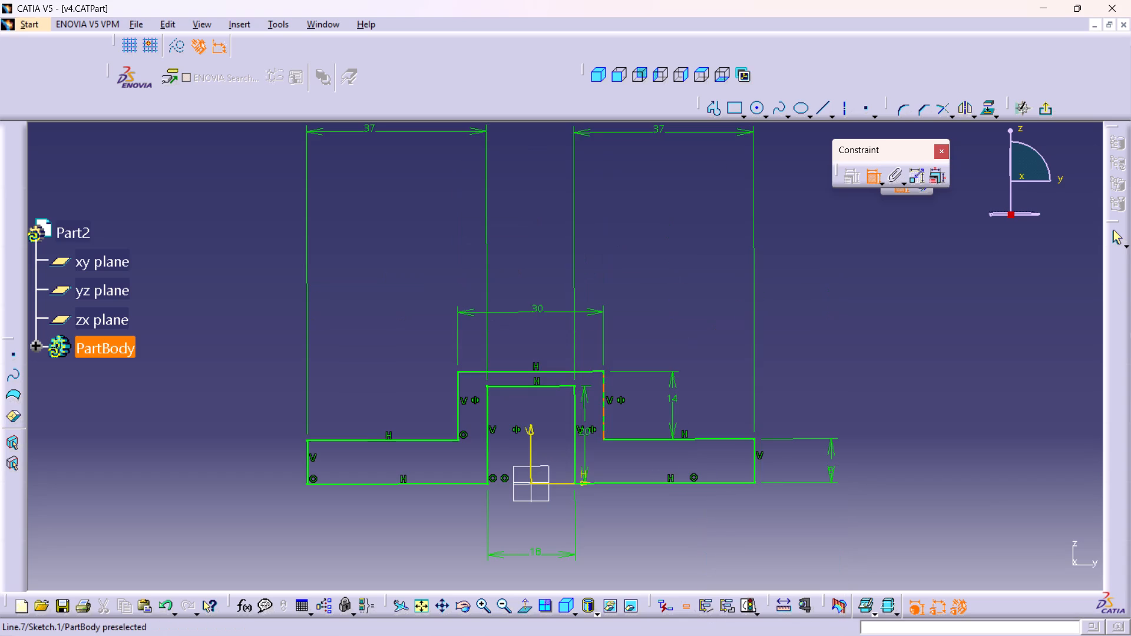
# Dimension the vertical offset between the slot's top line and the profile's top line, placing it outside on the left.
pyautogui.moveTo(604, 420); pyautogui.dragTo(615, 360, button='middle')
pyautogui.rightClick(604, 419)
pyautogui.moveTo(613, 408); pyautogui.dragTo(623, 364, button='middle')
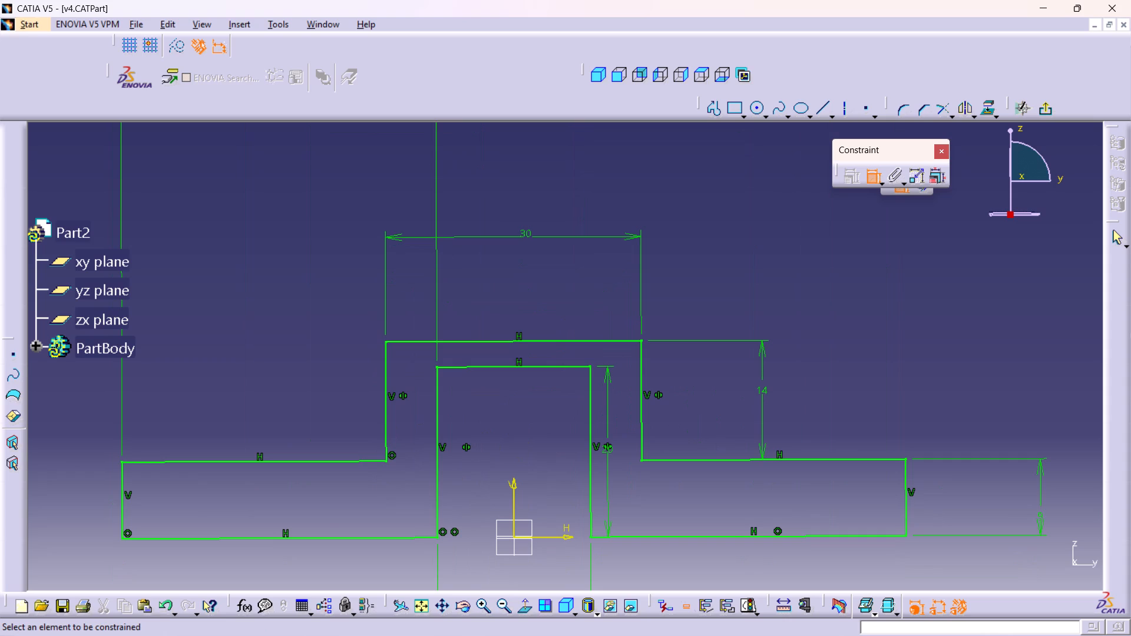
pyautogui.click(554, 369)
pyautogui.click(556, 342)
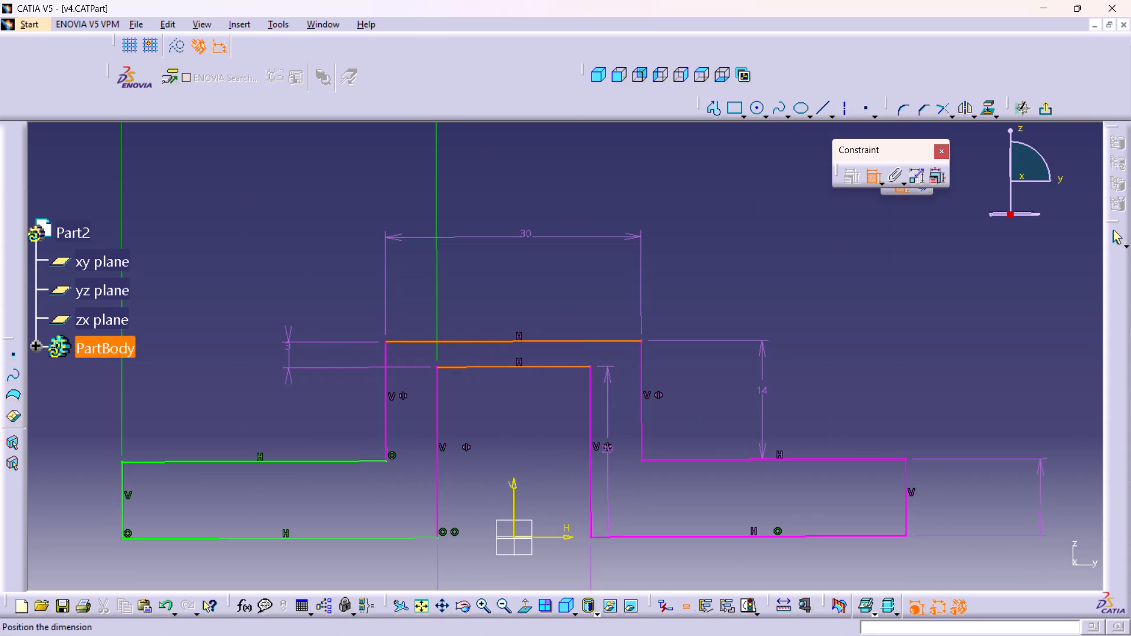
pyautogui.click(284, 356)
# Delete the 14 mm height dimension beside the raised section's right edge.
pyautogui.moveTo(545, 375); pyautogui.dragTo(553, 306, button='middle')
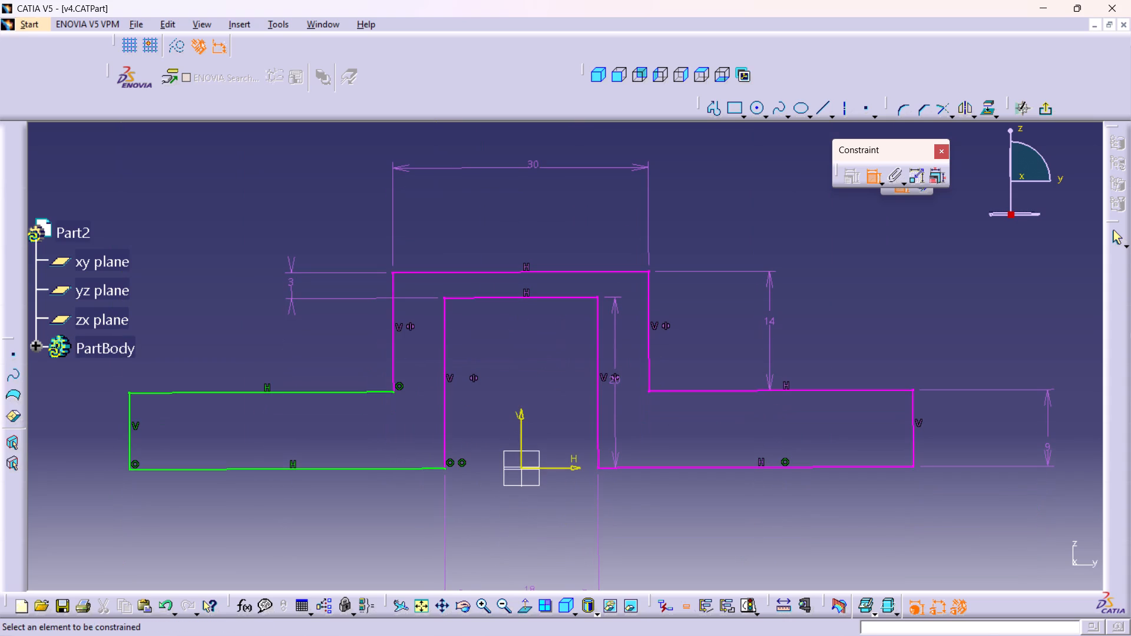
pyautogui.moveTo(394, 365); pyautogui.dragTo(401, 389, button='middle')
pyautogui.rightClick(394, 365)
pyautogui.rightClick(733, 325)
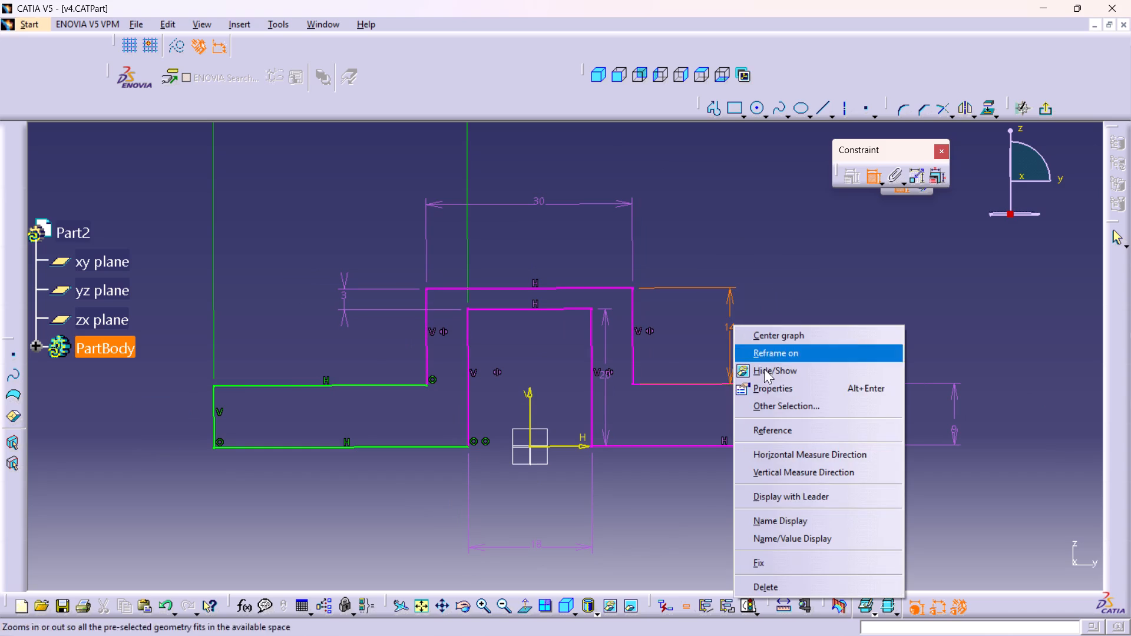
pyautogui.click(745, 584)
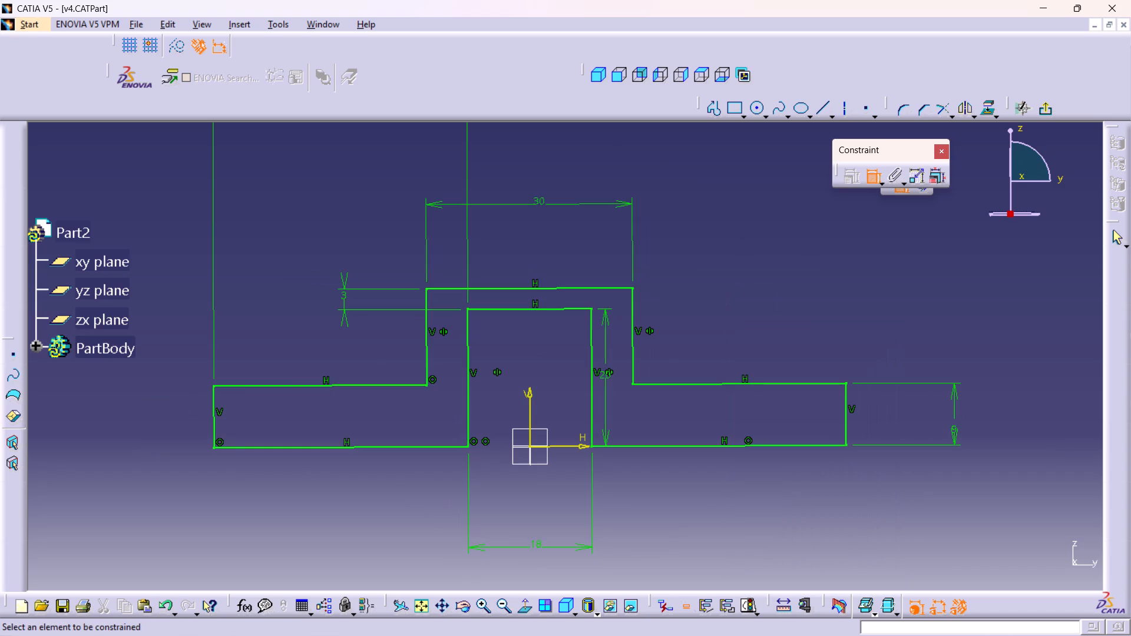
# Set the offset between the slot's top line and the profile's top line to 9 mm.
pyautogui.doubleClick(344, 293)
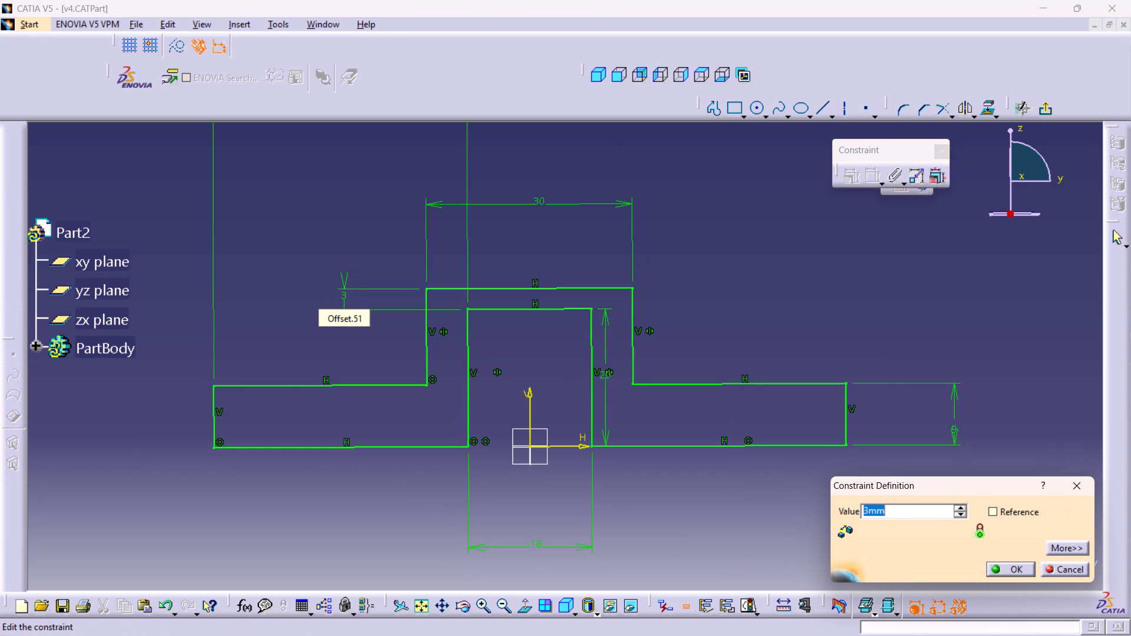
pyautogui.press('9')
pyautogui.press('Return')
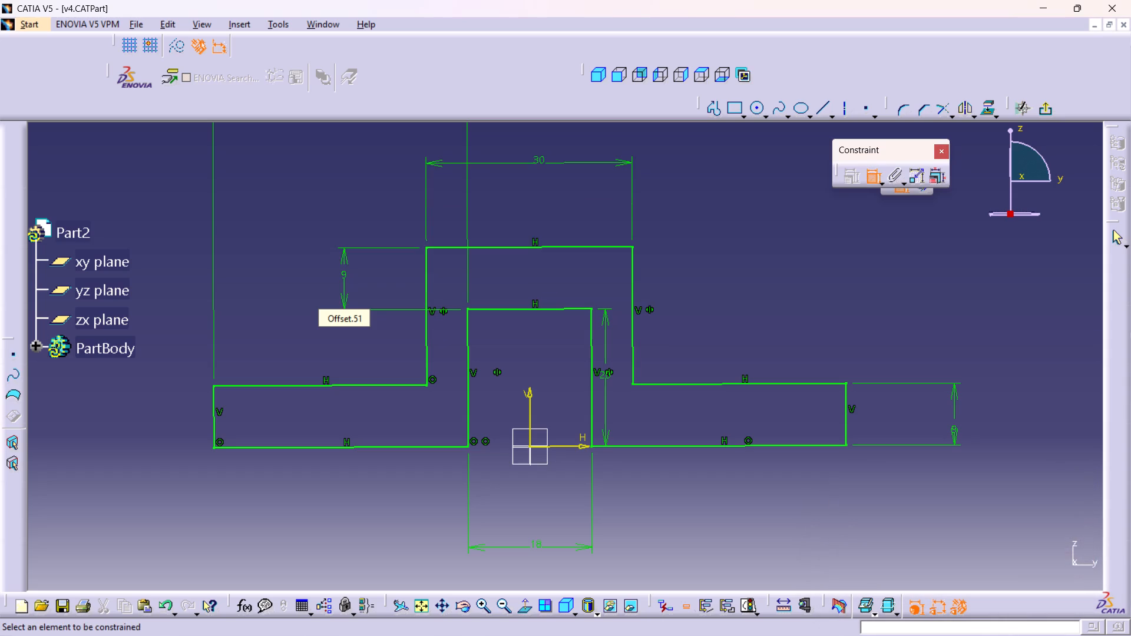
# Dimension the horizontal offset between the slot's right edge and the raised section's right edge, placing it above the profile.
pyautogui.click(592, 326)
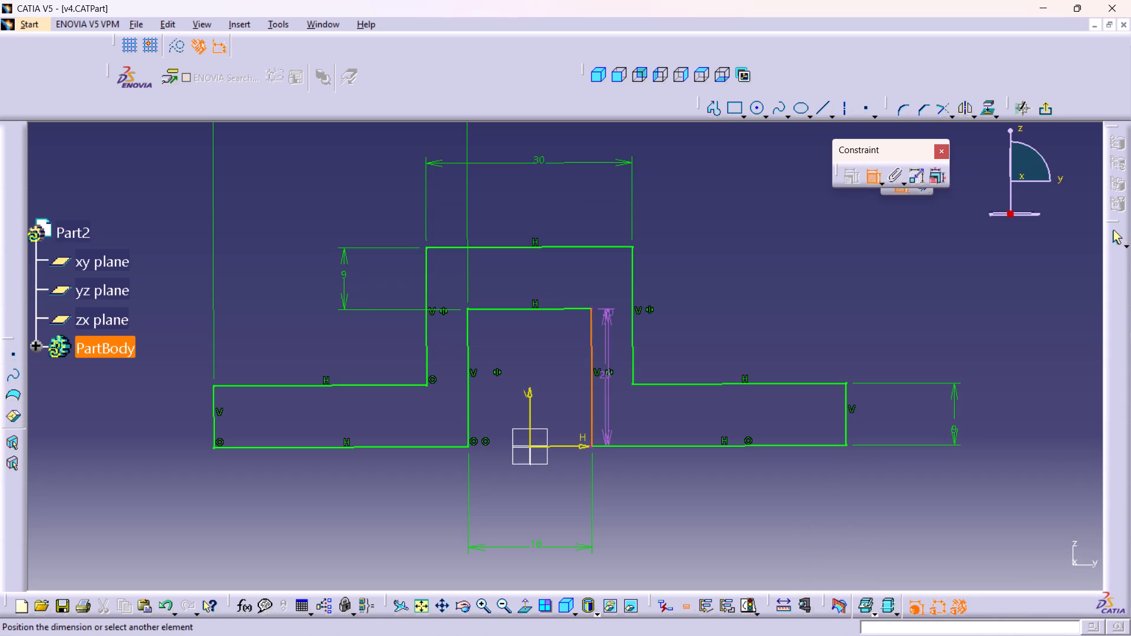
pyautogui.click(631, 293)
pyautogui.moveTo(613, 140); pyautogui.dragTo(614, 211, button='middle')
pyautogui.click(613, 184)
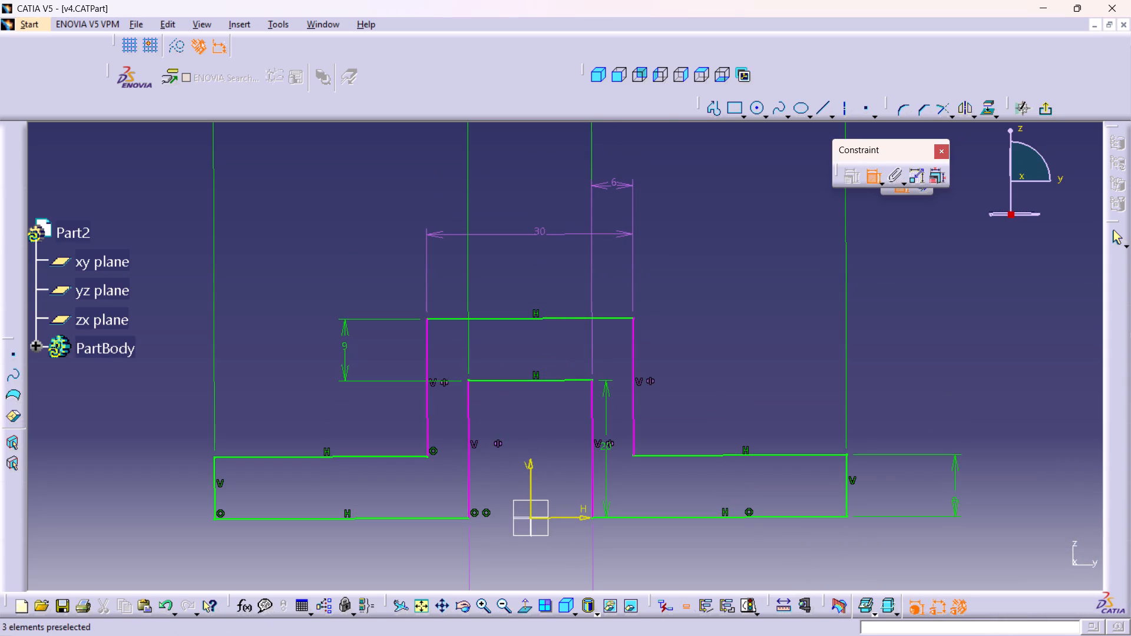
# Delete the 30 mm width dimension above the profile's top line.
pyautogui.moveTo(682, 294); pyautogui.dragTo(702, 224, button='middle')
pyautogui.rightClick(701, 205)
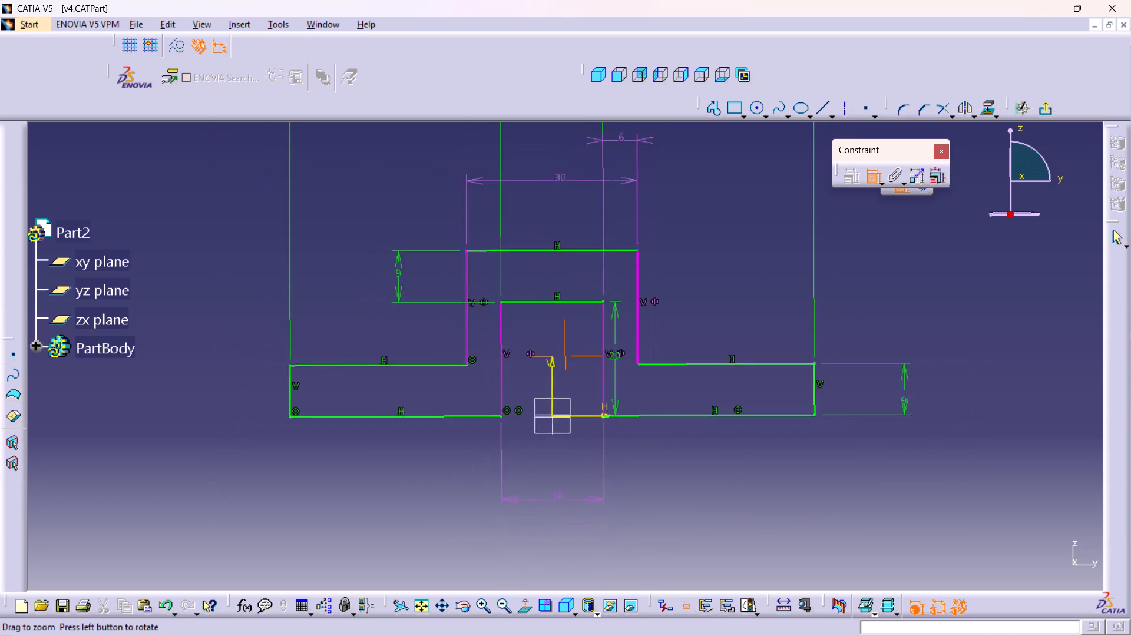
pyautogui.moveTo(702, 224); pyautogui.dragTo(702, 245, button='middle')
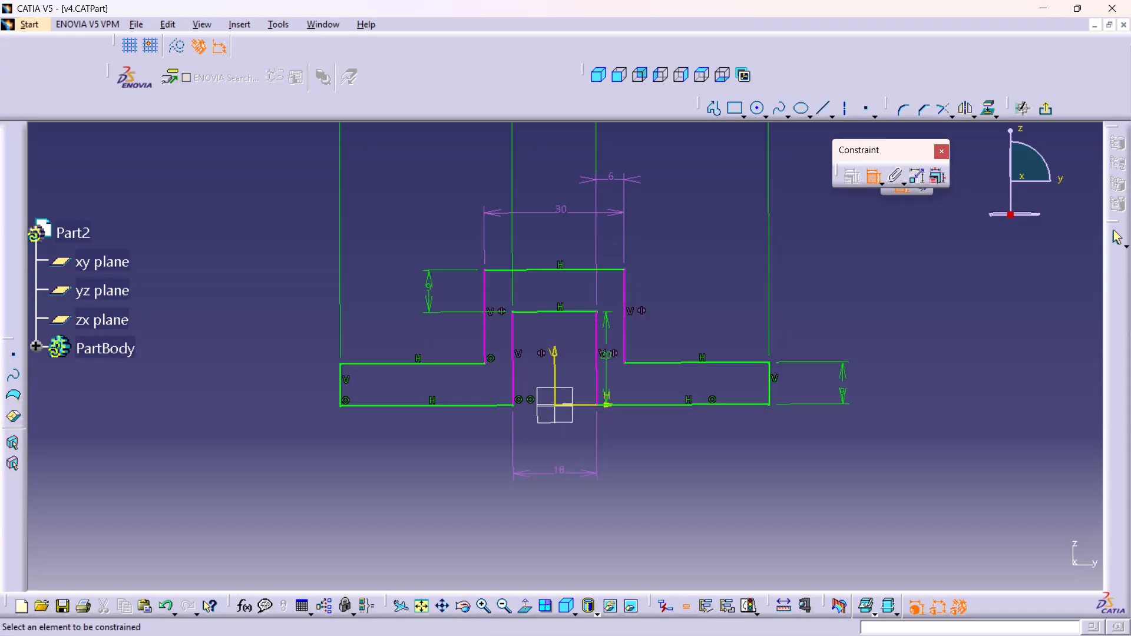
pyautogui.rightClick(561, 207)
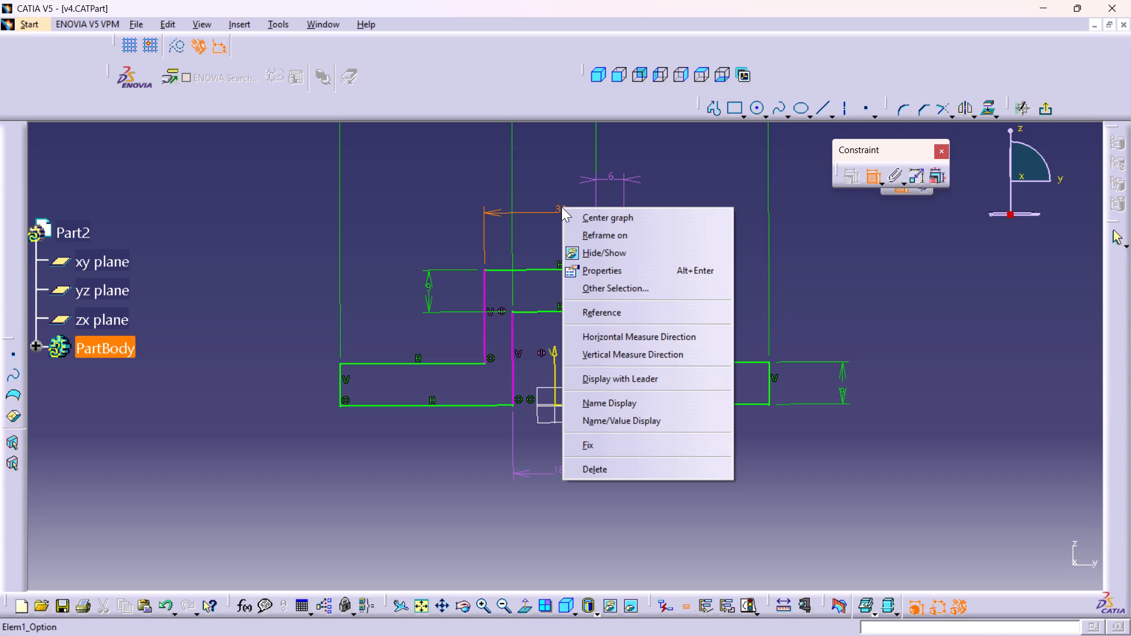
pyautogui.click(609, 473)
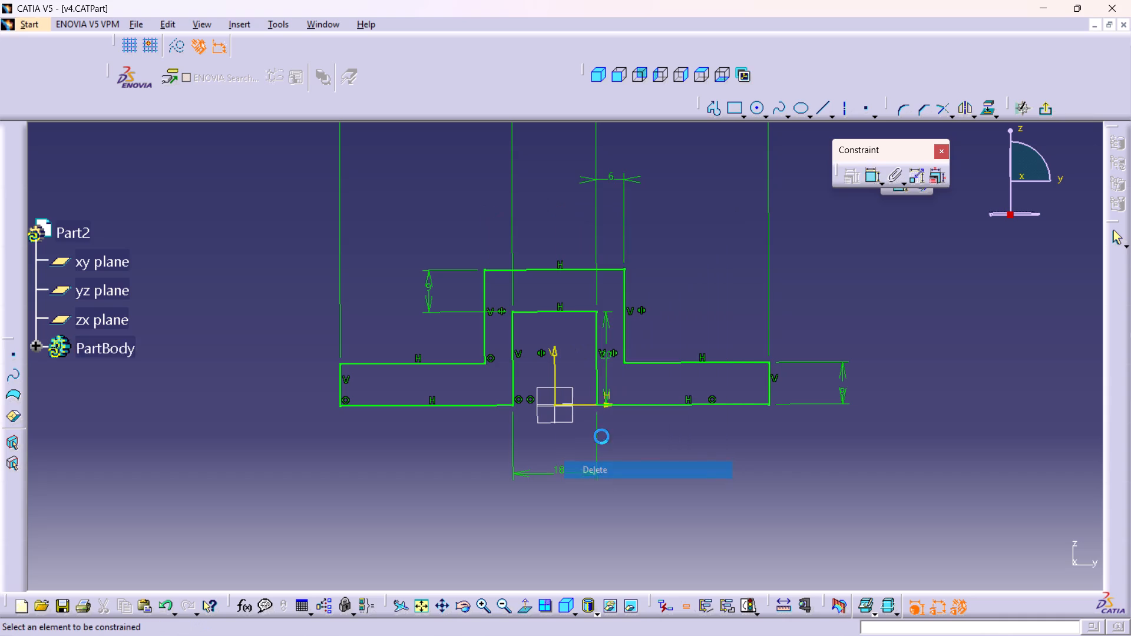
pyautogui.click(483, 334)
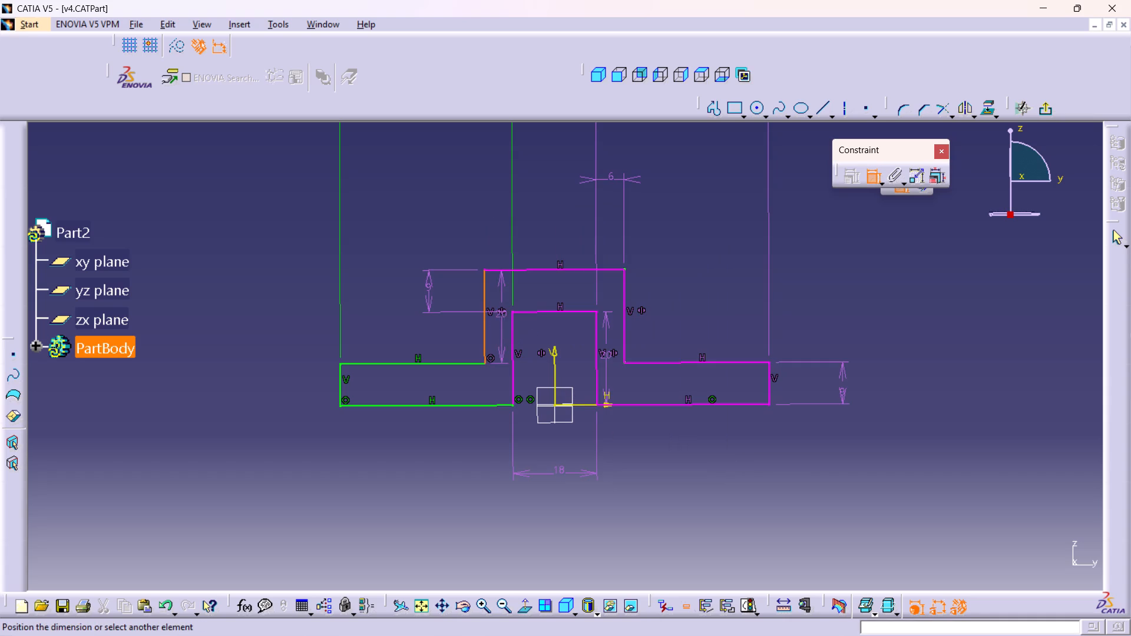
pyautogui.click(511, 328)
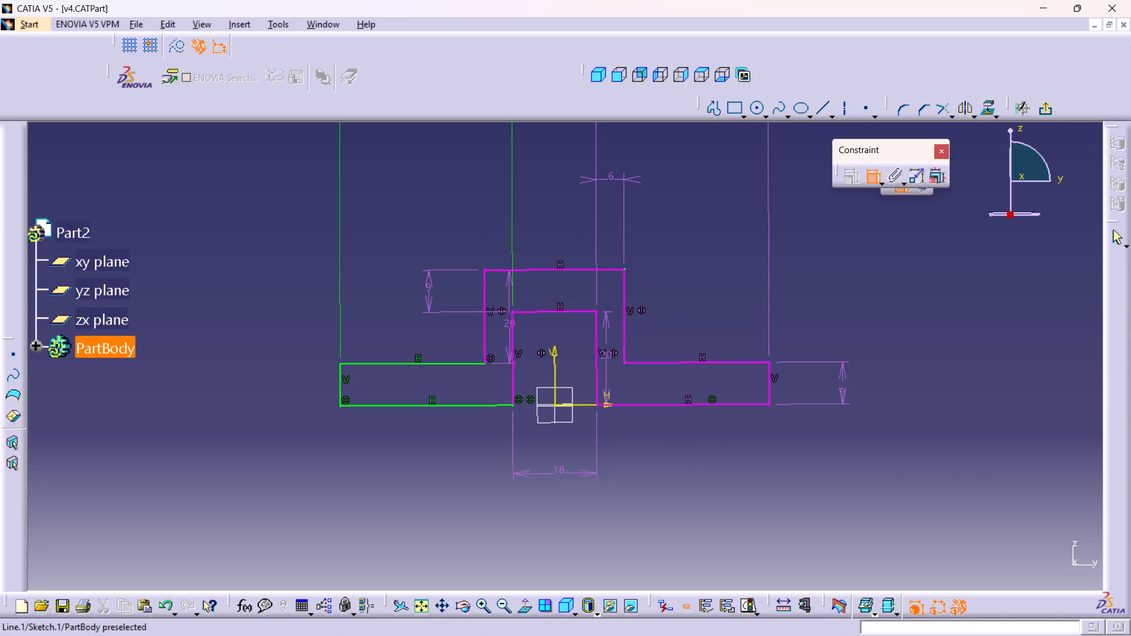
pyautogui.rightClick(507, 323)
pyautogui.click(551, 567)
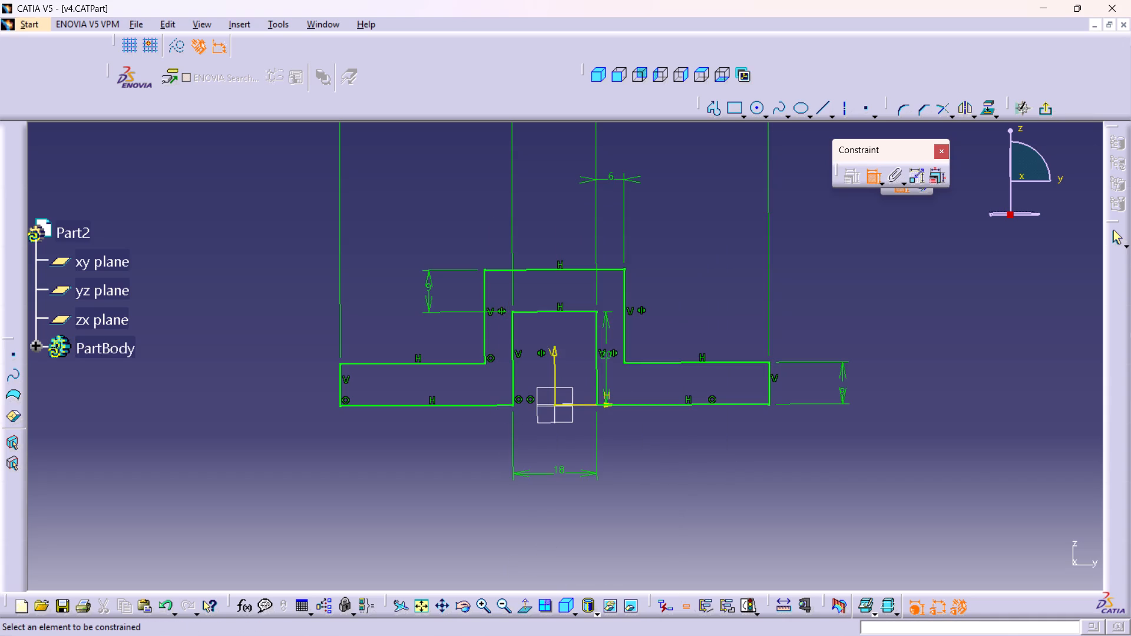
# Dimension the horizontal offset between the raised section's left edge and the slot's left edge, placing it above the profile.
pyautogui.click(484, 350)
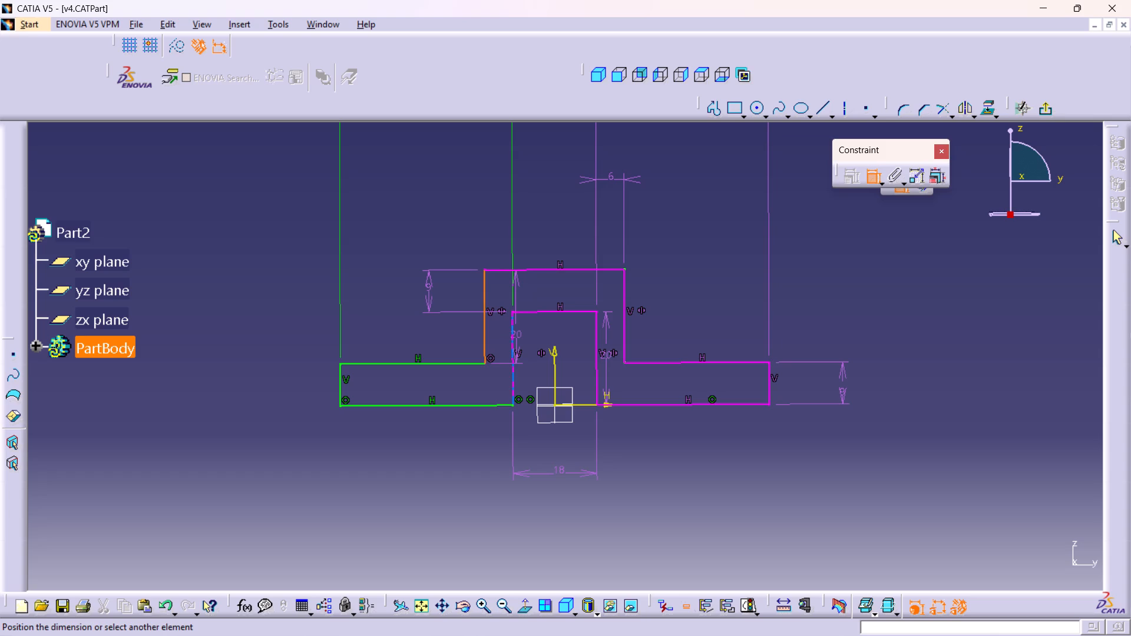
pyautogui.click(510, 340)
pyautogui.click(497, 219)
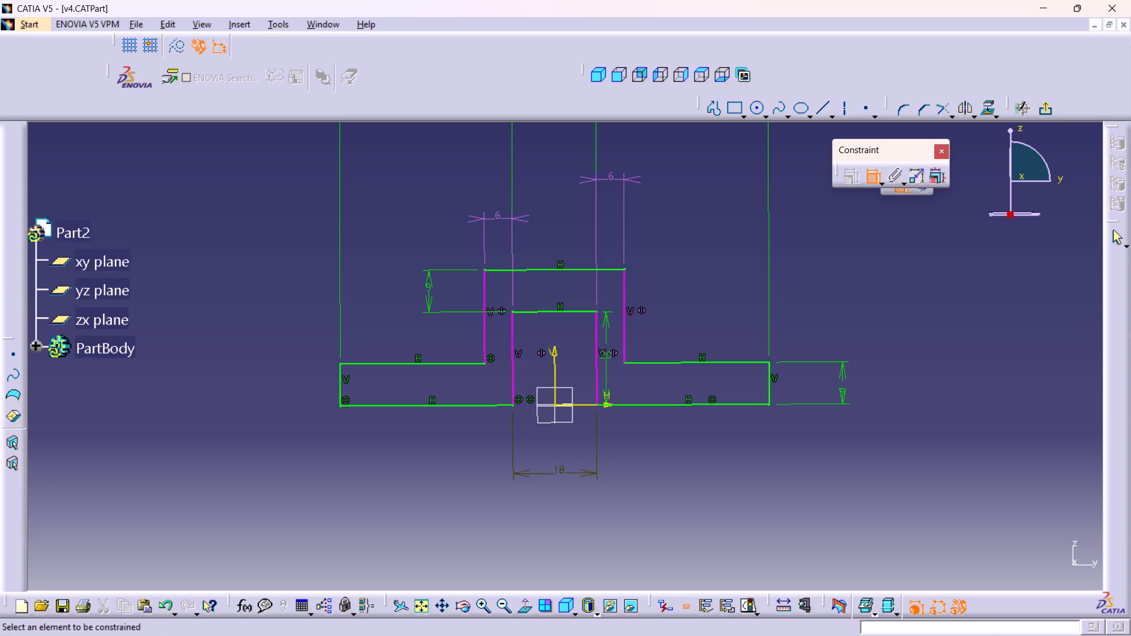
# Dimension the overall width between the base's left and right outer end edges, placing it below the slot width dimension.
pyautogui.moveTo(730, 441); pyautogui.dragTo(727, 390, button='middle')
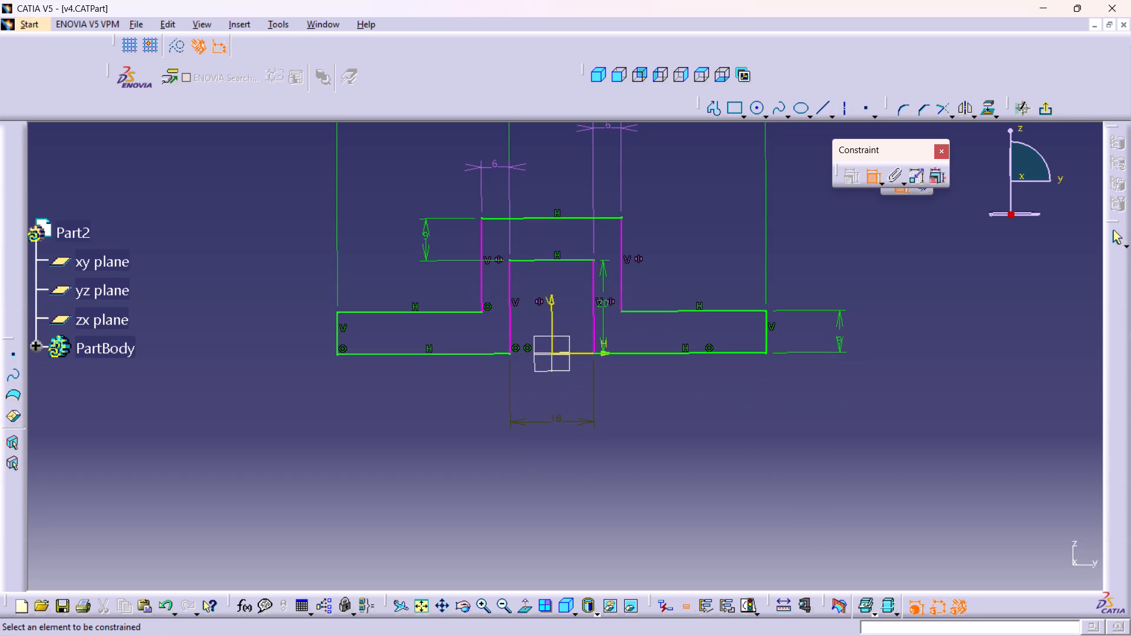
pyautogui.moveTo(646, 390); pyautogui.dragTo(654, 435, button='middle')
pyautogui.rightClick(646, 400)
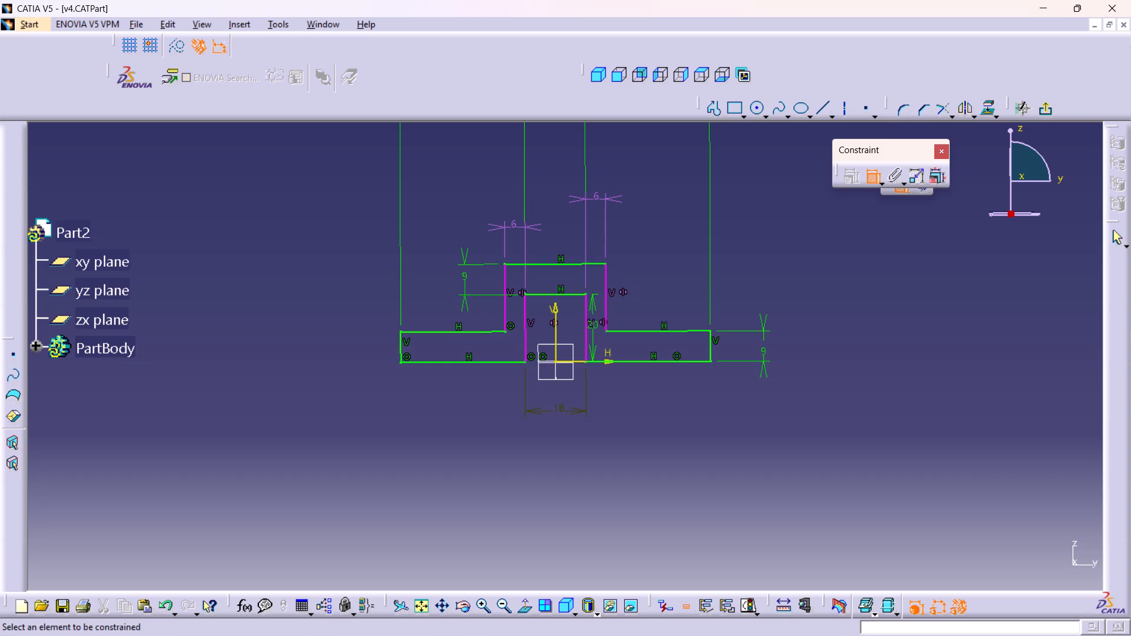
pyautogui.click(401, 342)
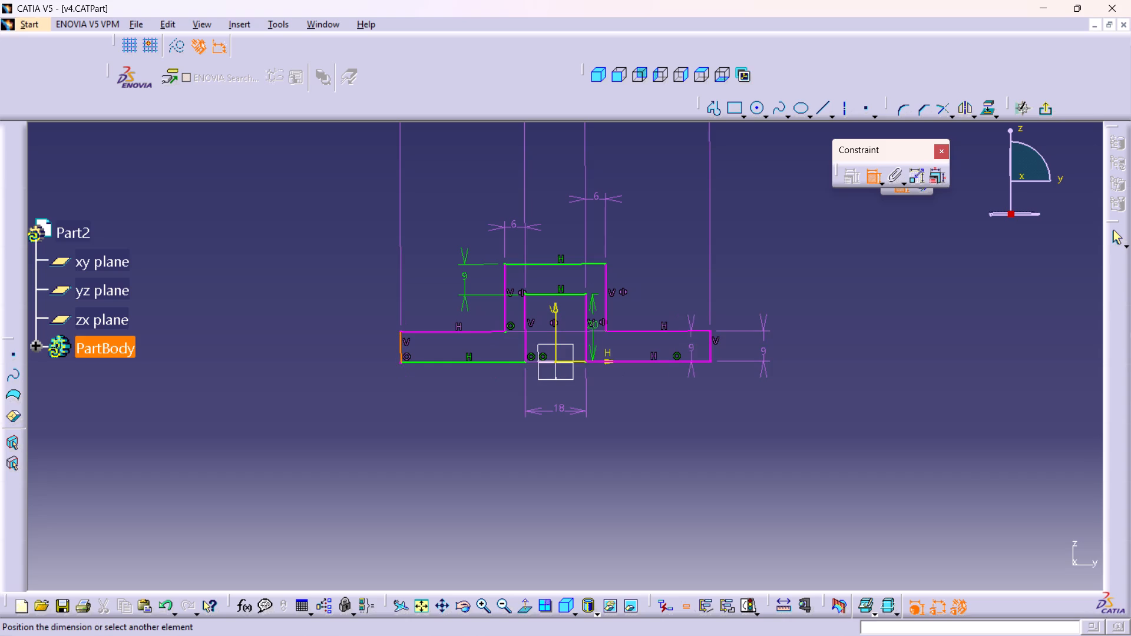
pyautogui.click(711, 350)
pyautogui.click(650, 446)
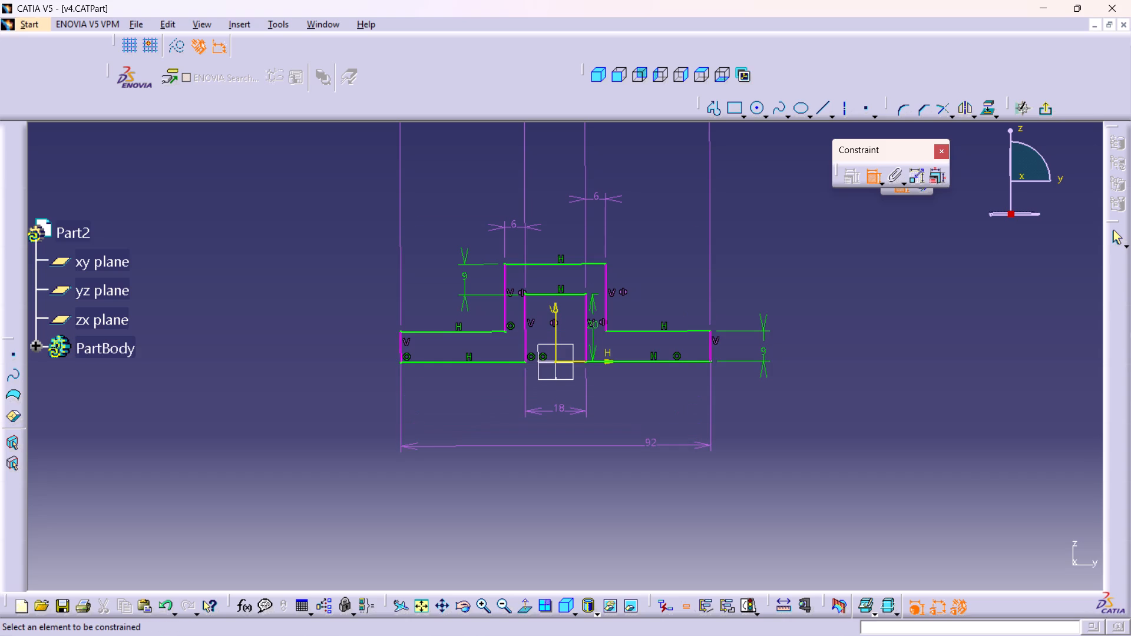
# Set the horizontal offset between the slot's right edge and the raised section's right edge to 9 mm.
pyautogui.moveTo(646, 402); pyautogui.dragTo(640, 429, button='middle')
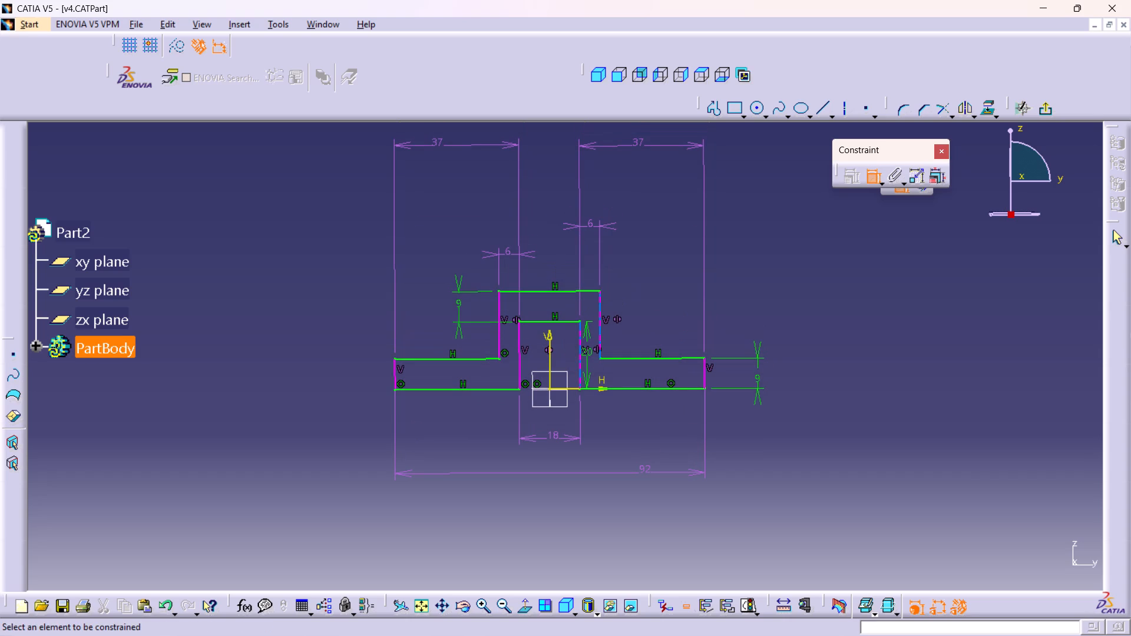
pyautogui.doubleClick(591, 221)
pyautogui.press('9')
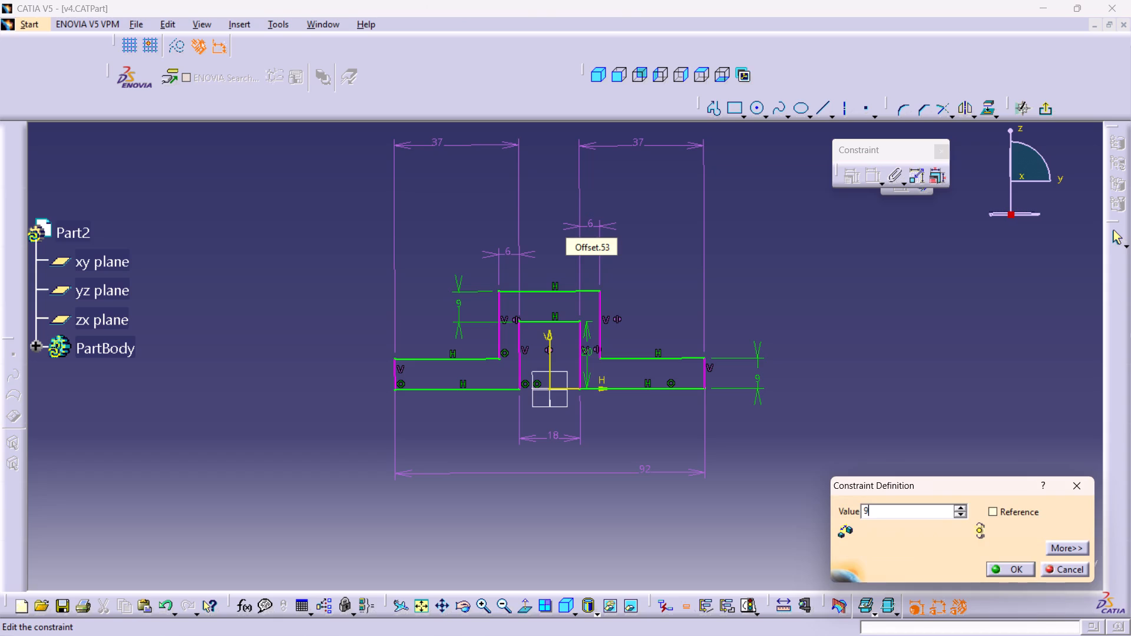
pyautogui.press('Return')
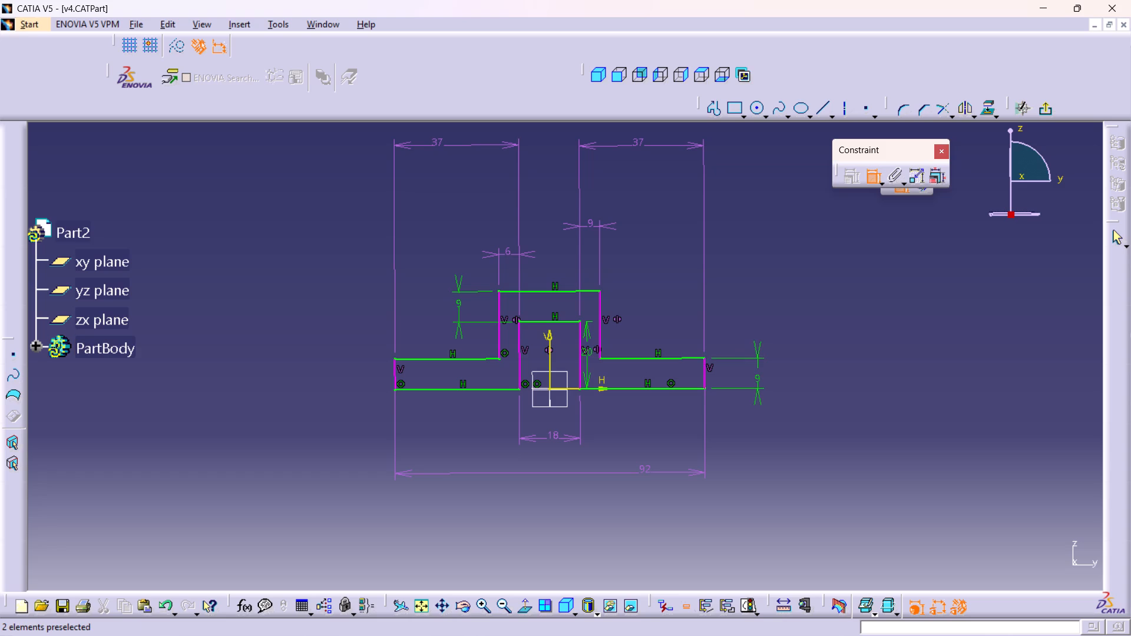
# Set the base flange thickness and the raised section's top wall thickness to 6 mm each.
pyautogui.doubleClick(758, 376)
pyautogui.press('6')
pyautogui.press('Return')
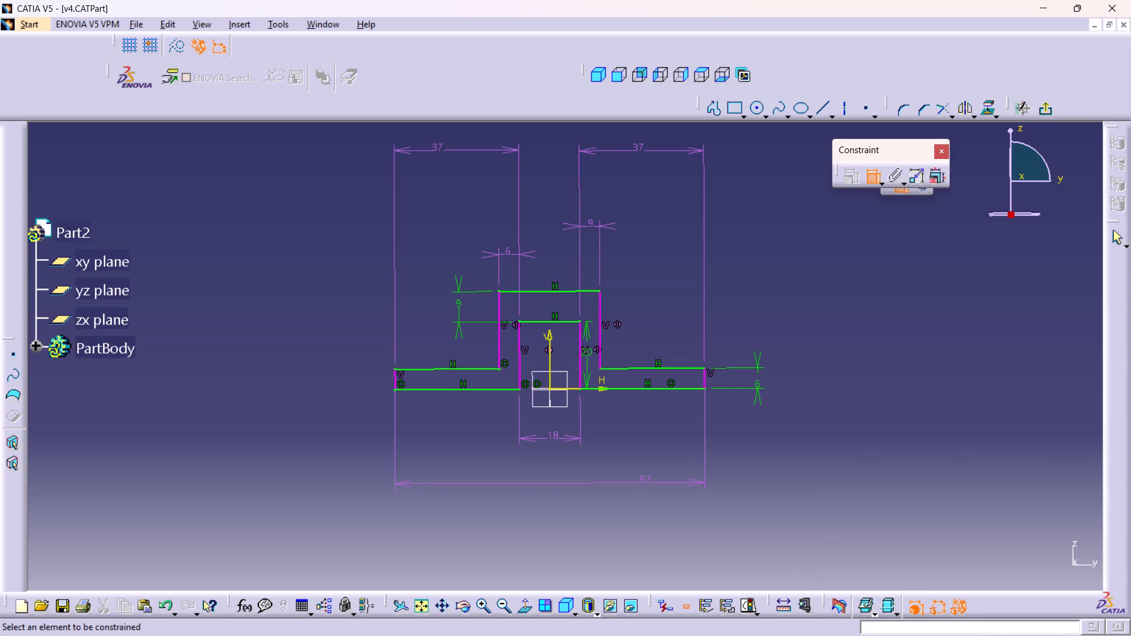
pyautogui.doubleClick(458, 299)
pyautogui.press('6')
pyautogui.press('Return')
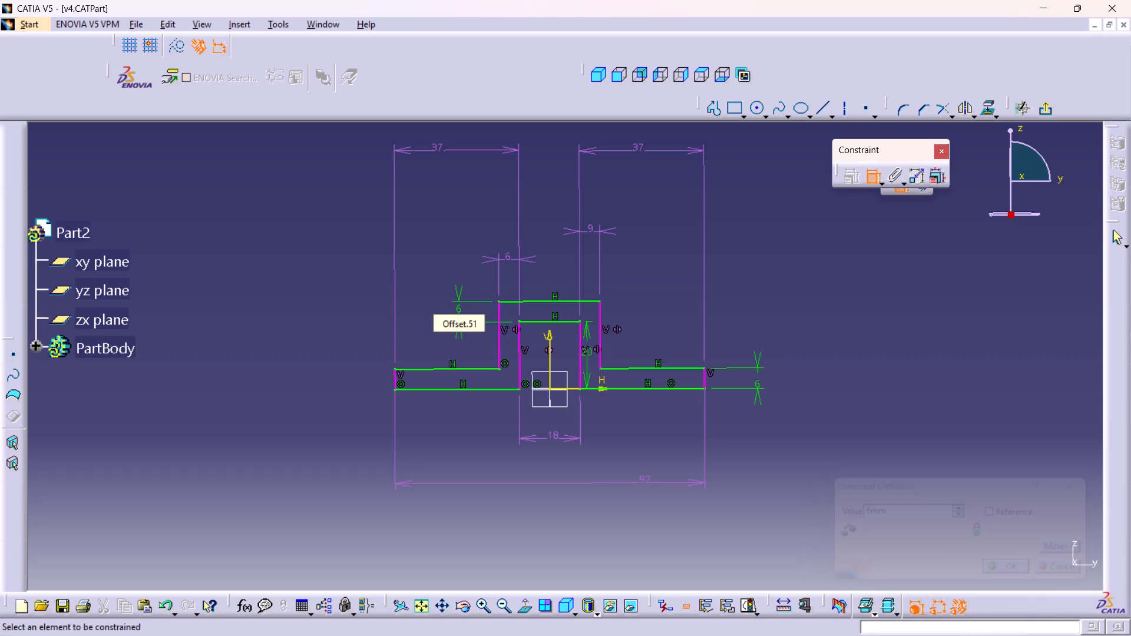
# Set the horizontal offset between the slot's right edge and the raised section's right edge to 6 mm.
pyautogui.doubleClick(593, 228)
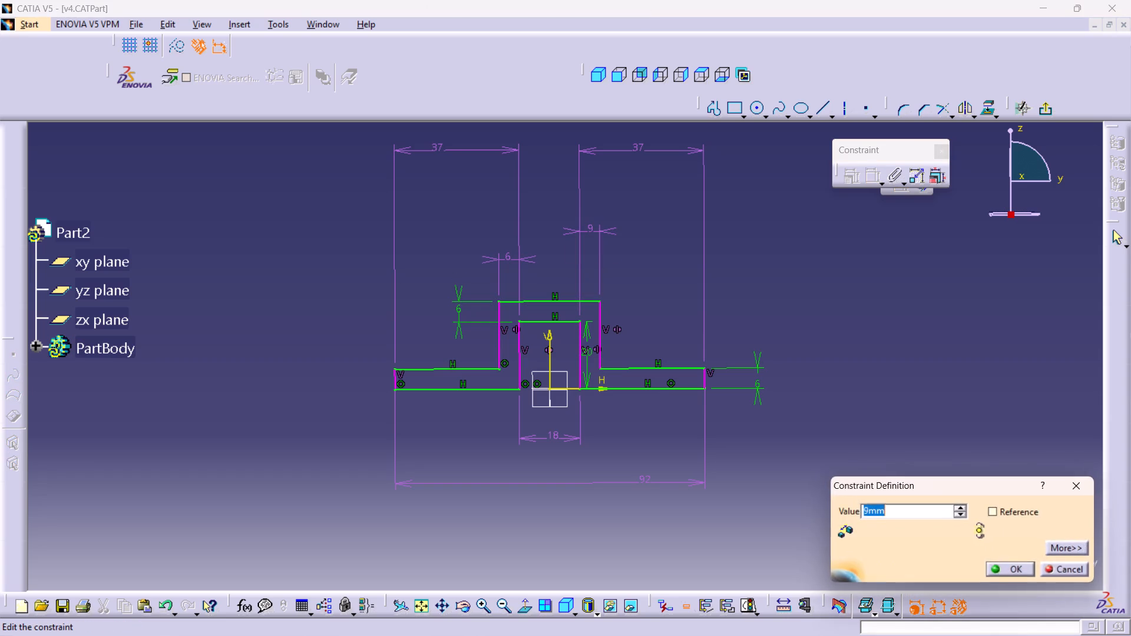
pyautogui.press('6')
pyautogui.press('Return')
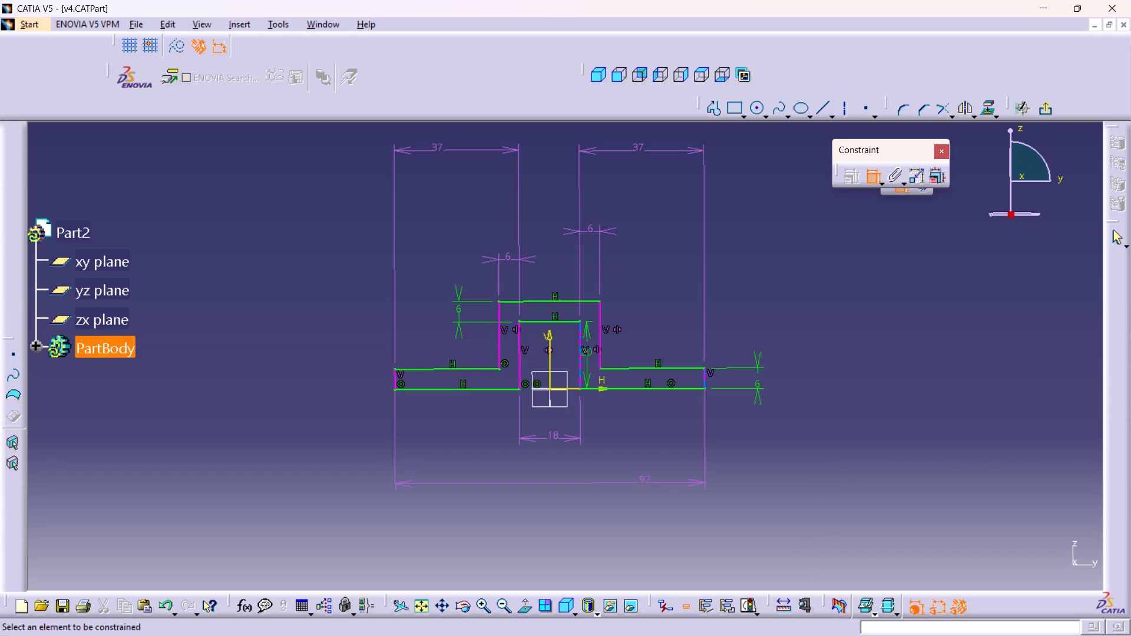
# Delete the offset dimension between the slot's right edge and the raised section's right edge.
pyautogui.rightClick(589, 230)
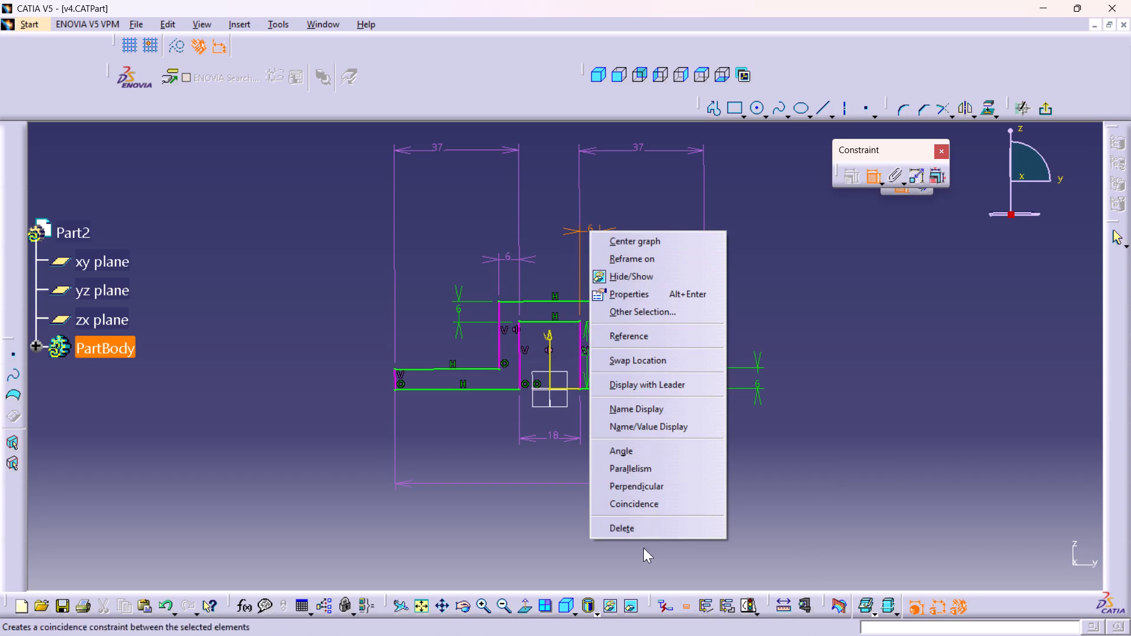
pyautogui.click(635, 529)
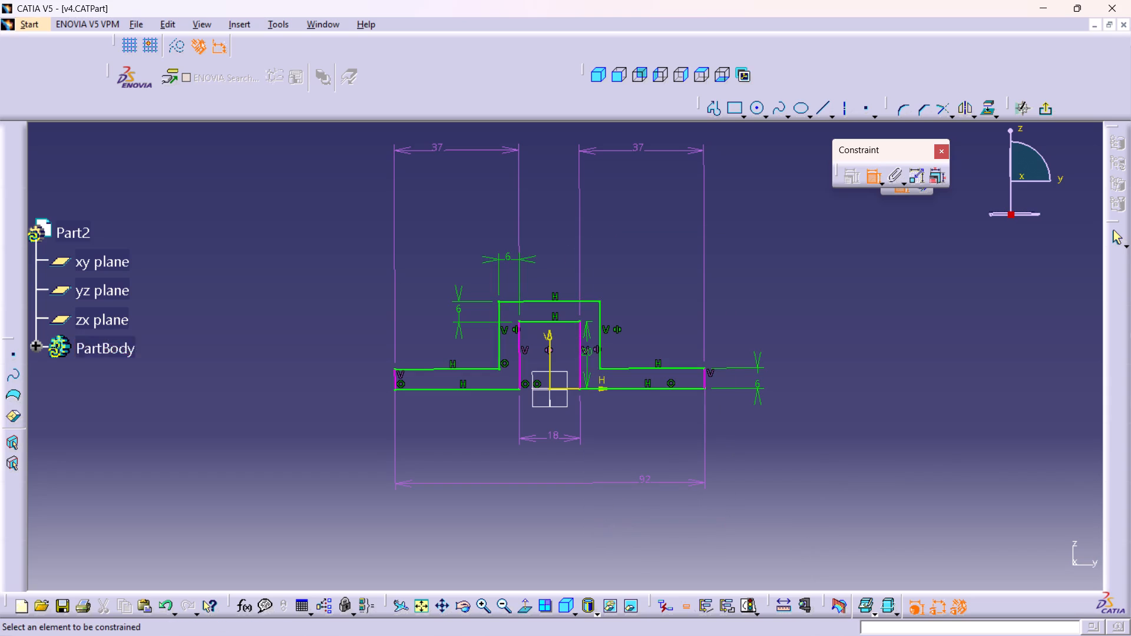
# Delete the 92 mm overall width dimension below the profile.
pyautogui.rightClick(446, 152)
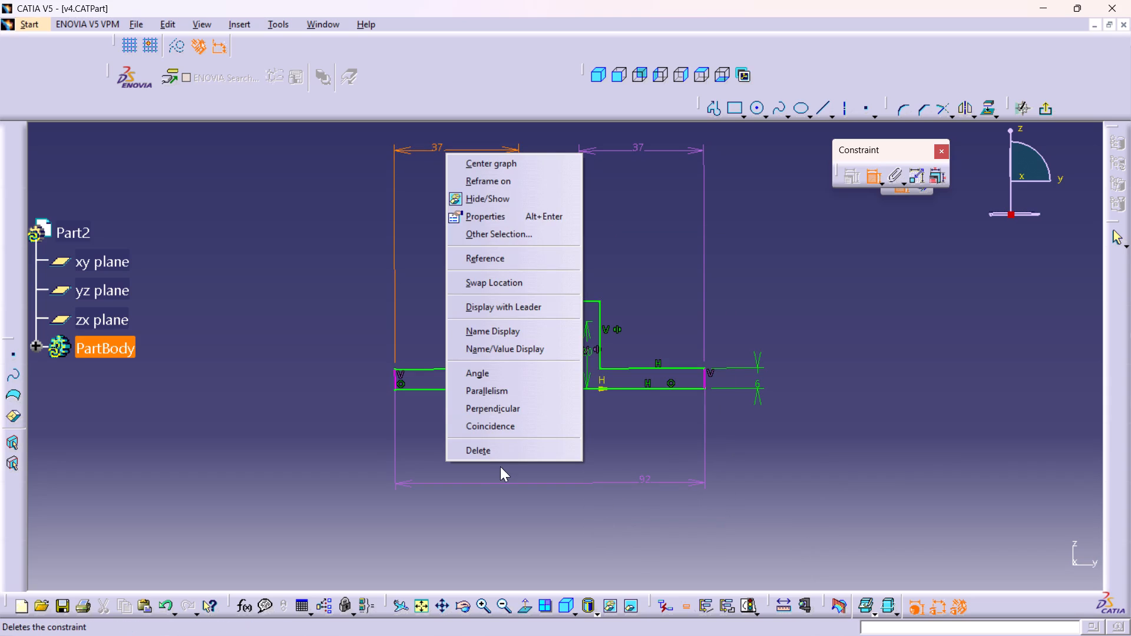
pyautogui.click(661, 448)
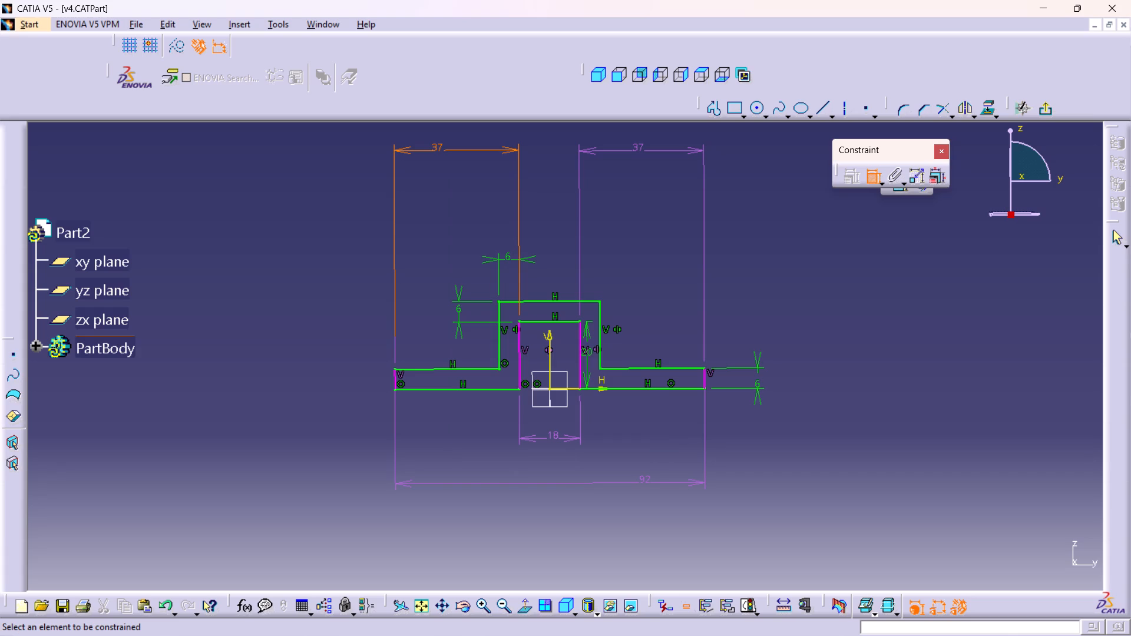
pyautogui.rightClick(646, 478)
pyautogui.click(672, 466)
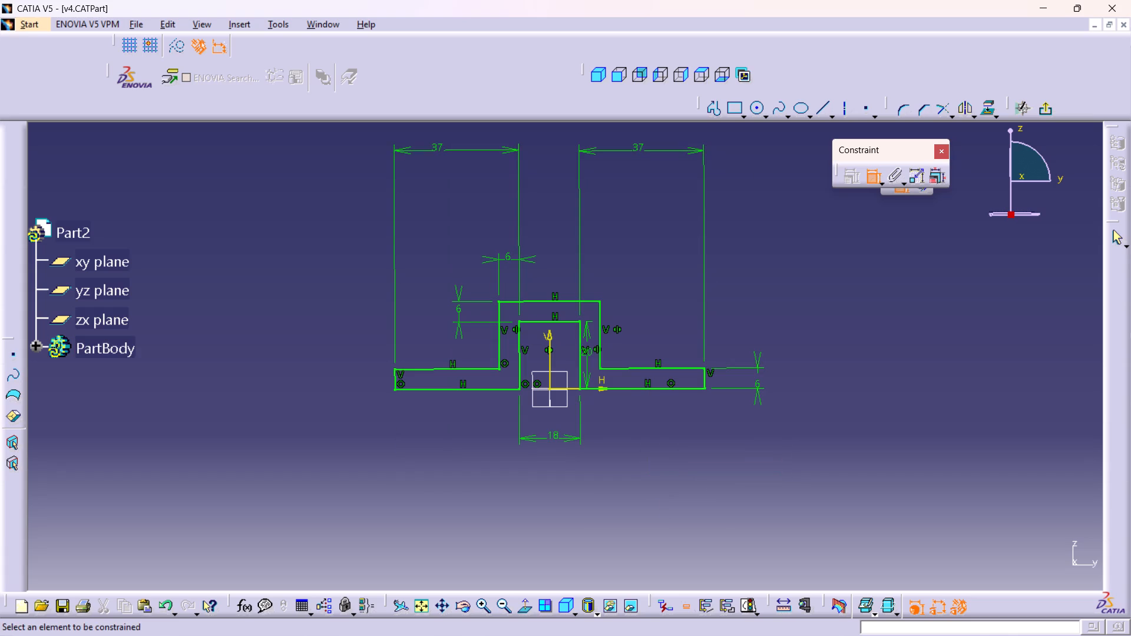
# Examine the hat-shaped profile and its remaining dimensions and constraints up close and as a whole.
pyautogui.scroll(1, 617, 322)
pyautogui.moveTo(617, 322); pyautogui.dragTo(630, 251, button='middle')
pyautogui.rightClick(617, 322)
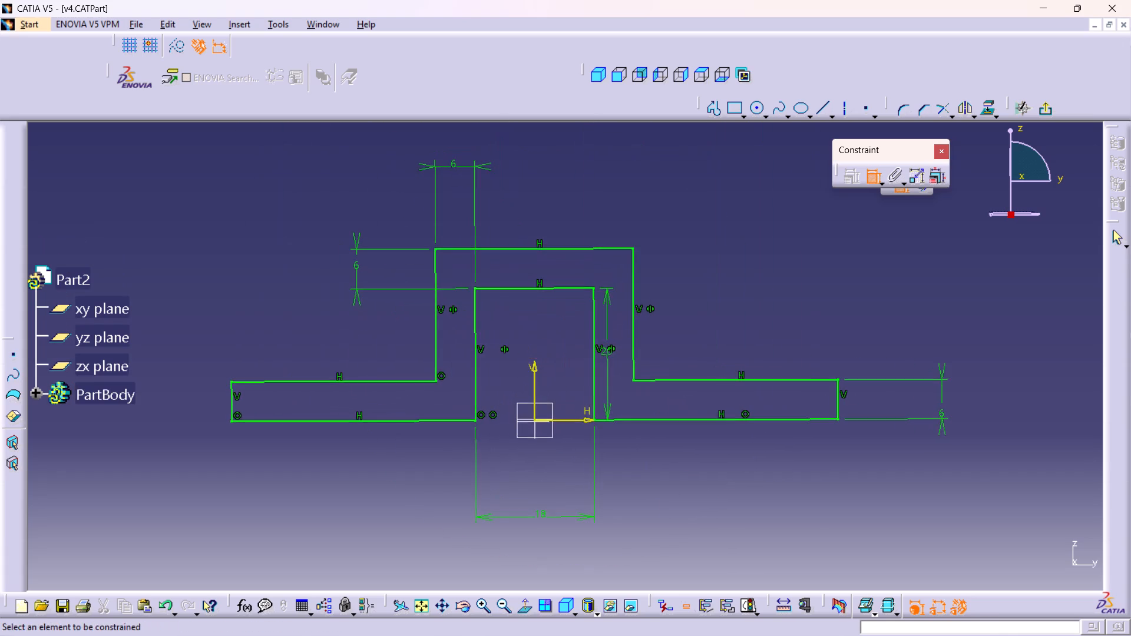
pyautogui.moveTo(711, 244); pyautogui.dragTo(727, 283, button='middle')
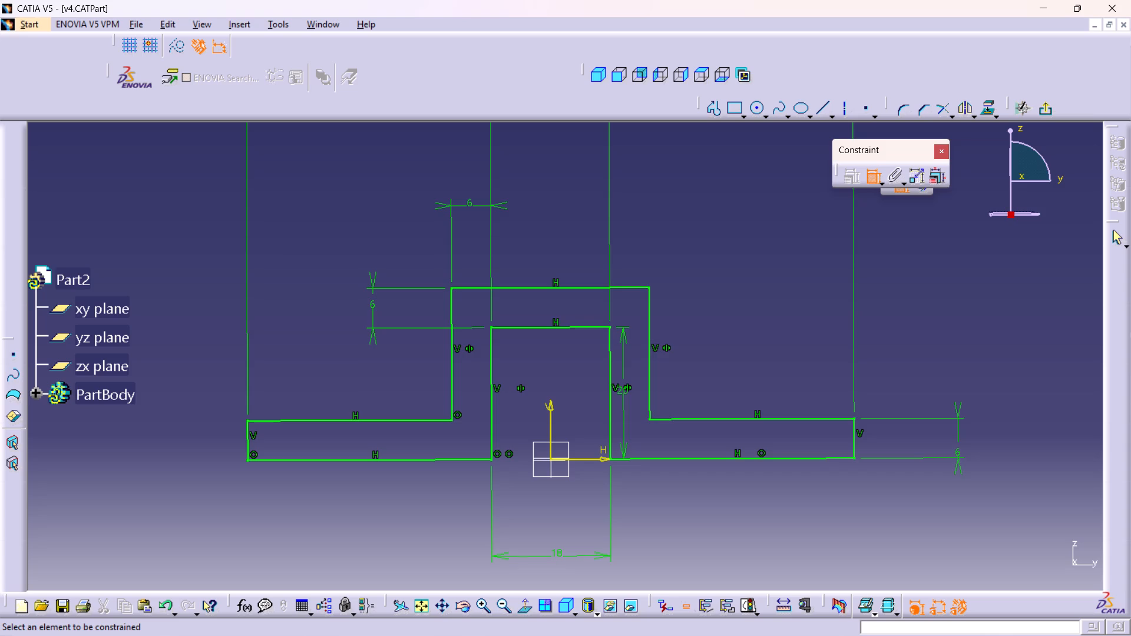
pyautogui.moveTo(731, 368); pyautogui.dragTo(738, 256, button='middle')
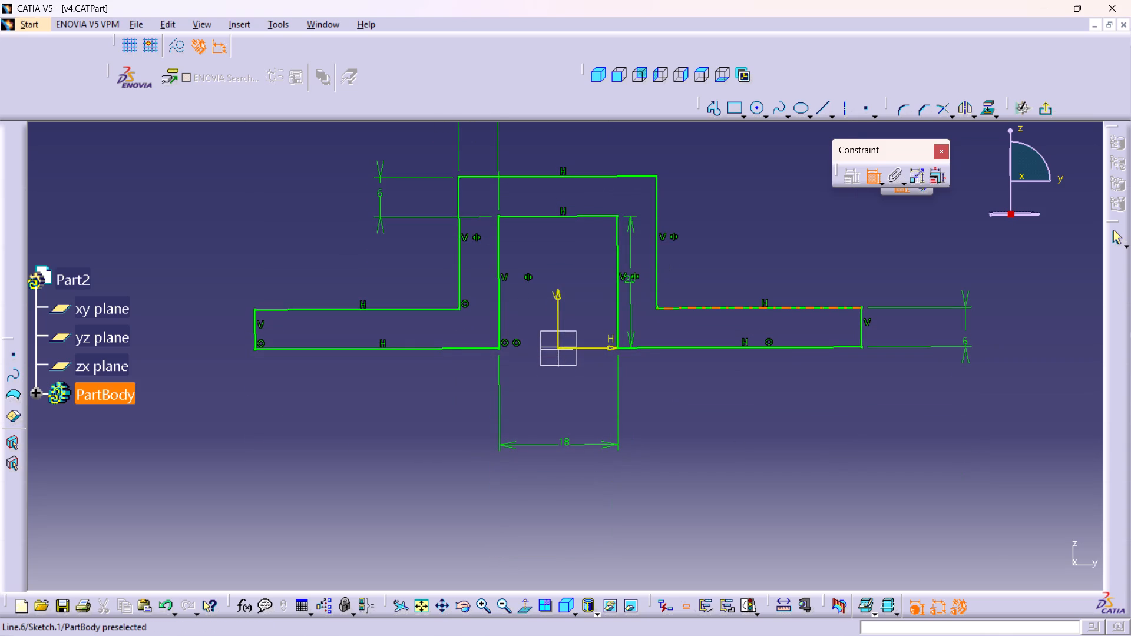
pyautogui.moveTo(730, 278); pyautogui.dragTo(742, 304, button='middle')
pyautogui.rightClick(730, 278)
pyautogui.moveTo(742, 259); pyautogui.dragTo(669, 376, button='middle')
pyautogui.moveTo(637, 303); pyautogui.dragTo(655, 375, button='middle')
pyautogui.rightClick(637, 303)
pyautogui.moveTo(611, 292); pyautogui.dragTo(541, 289, button='middle')
pyautogui.rightClick(541, 289)
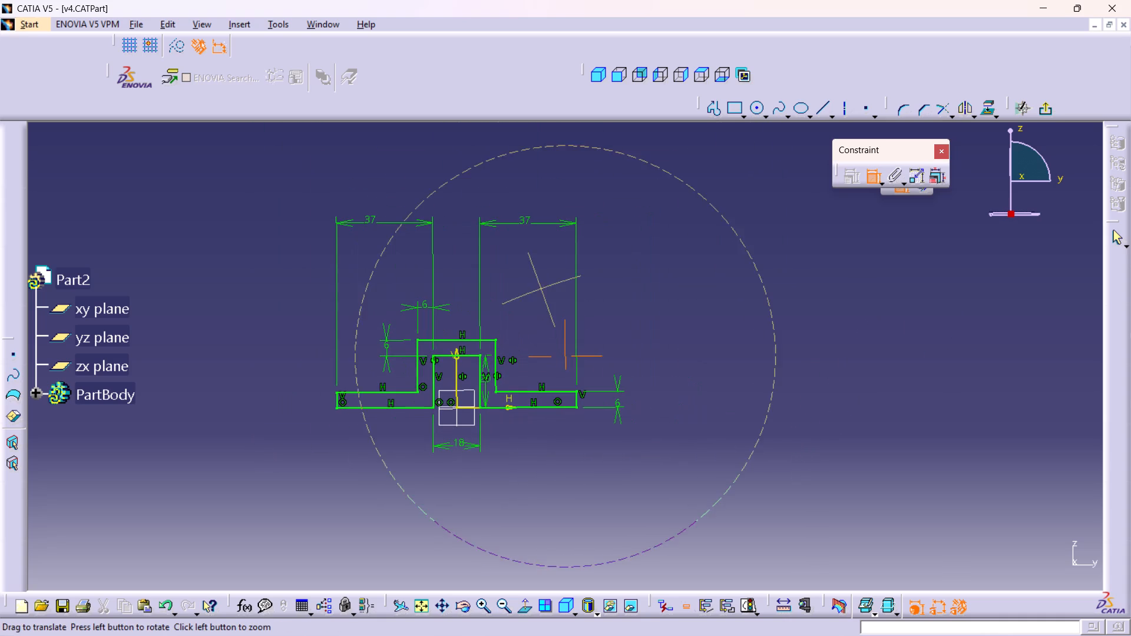
pyautogui.moveTo(541, 289); pyautogui.dragTo(537, 267, button='middle')
pyautogui.moveTo(526, 280); pyautogui.dragTo(527, 241, button='middle')
pyautogui.rightClick(526, 280)
pyautogui.moveTo(505, 269); pyautogui.dragTo(524, 269, button='middle')
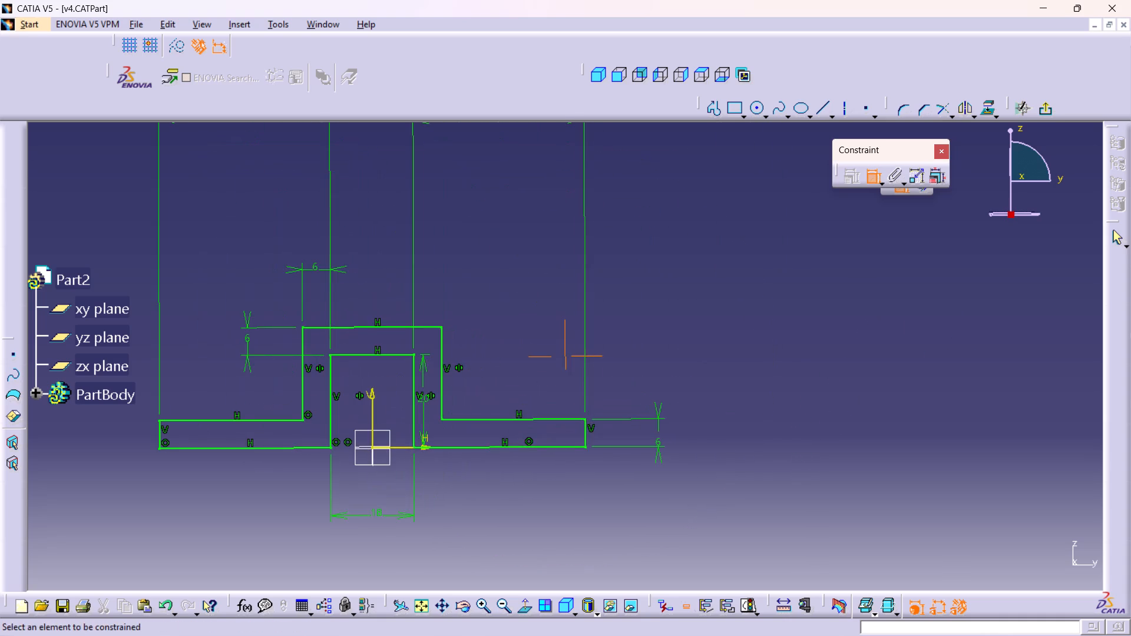
pyautogui.moveTo(524, 269); pyautogui.dragTo(593, 263, button='middle')
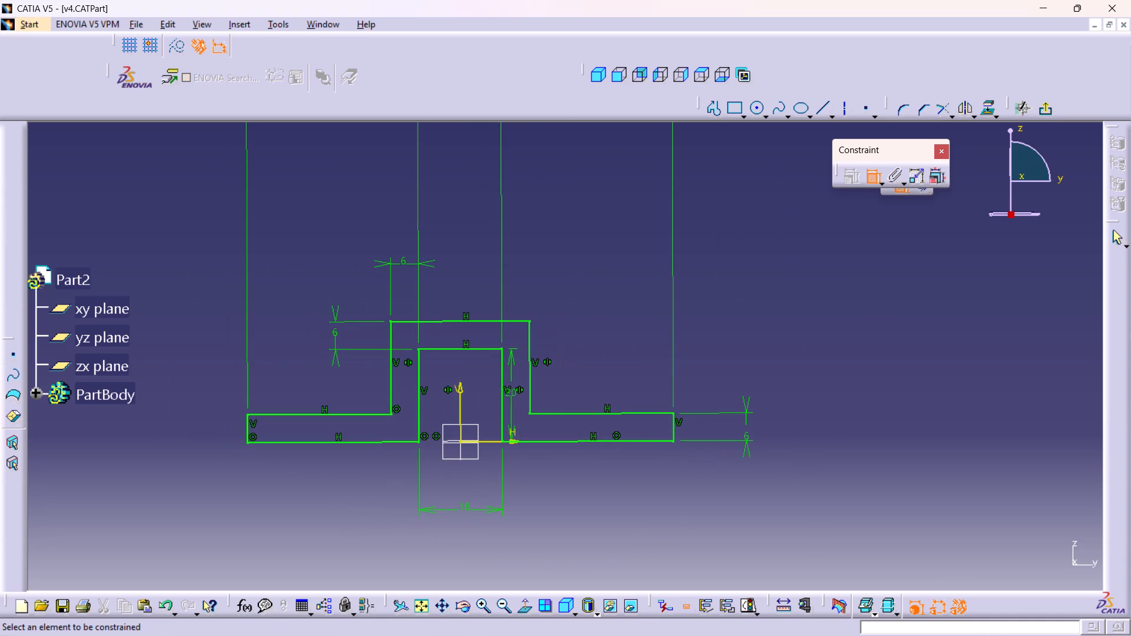
pyautogui.middleClick(593, 264)
pyautogui.rightClick(593, 264)
# Reposition the two 37 mm dimensions lower, closer to the top of the profile.
pyautogui.moveTo(593, 264); pyautogui.dragTo(601, 343, button='middle')
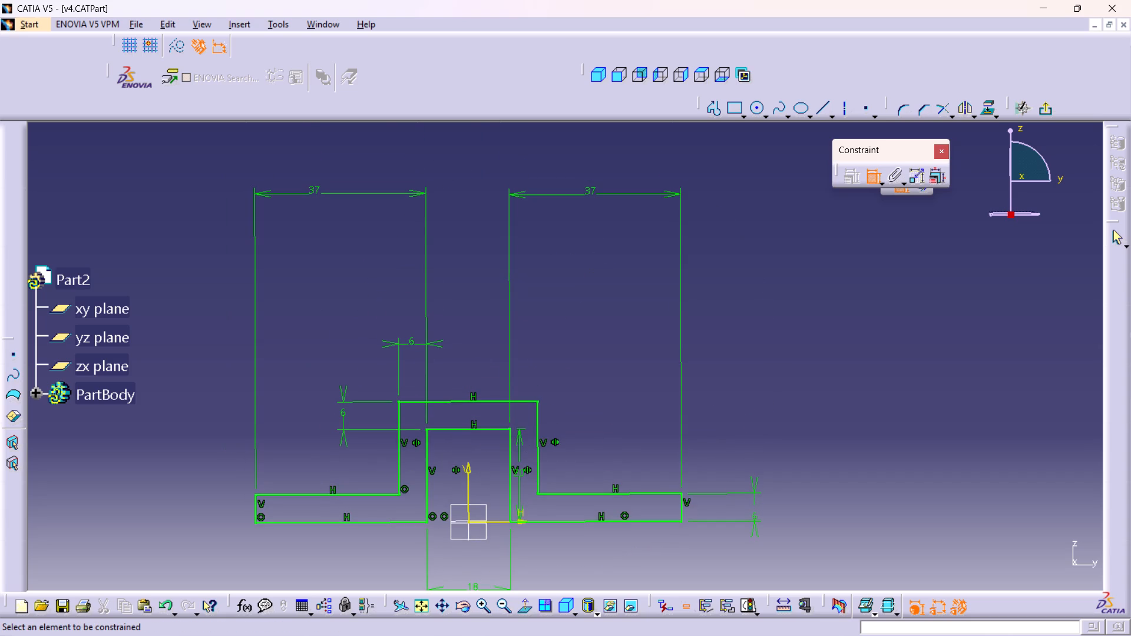
pyautogui.moveTo(526, 193); pyautogui.dragTo(548, 348)
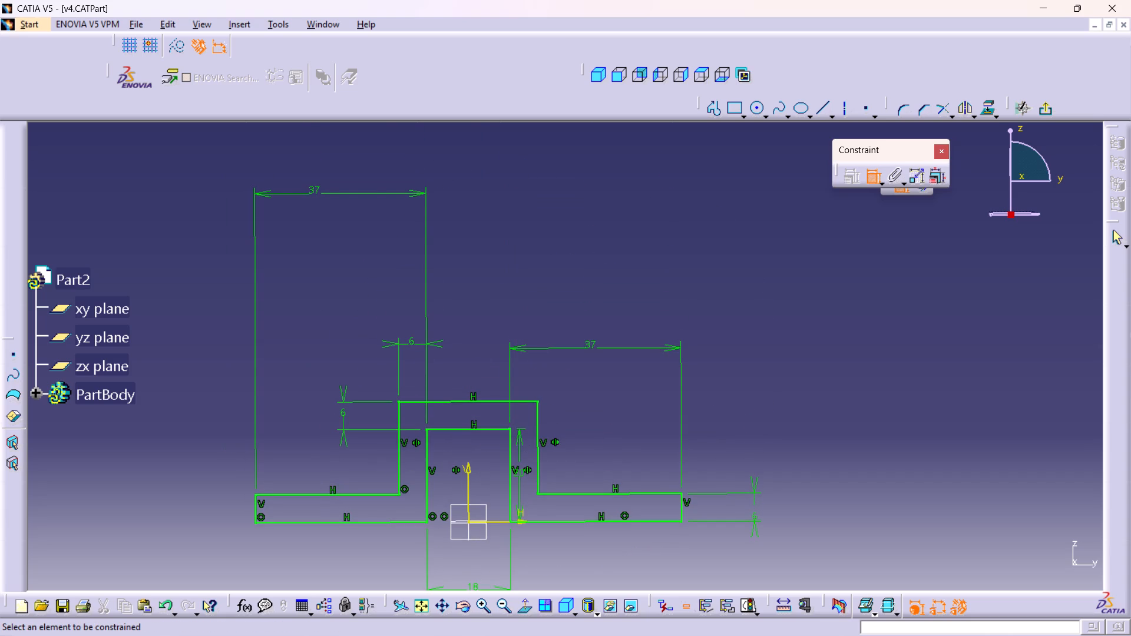
pyautogui.moveTo(418, 194); pyautogui.dragTo(400, 312)
# Constrain the base's left and right outer end edges to be symmetric about the vertical axis.
pyautogui.moveTo(705, 239); pyautogui.dragTo(710, 220, button='middle')
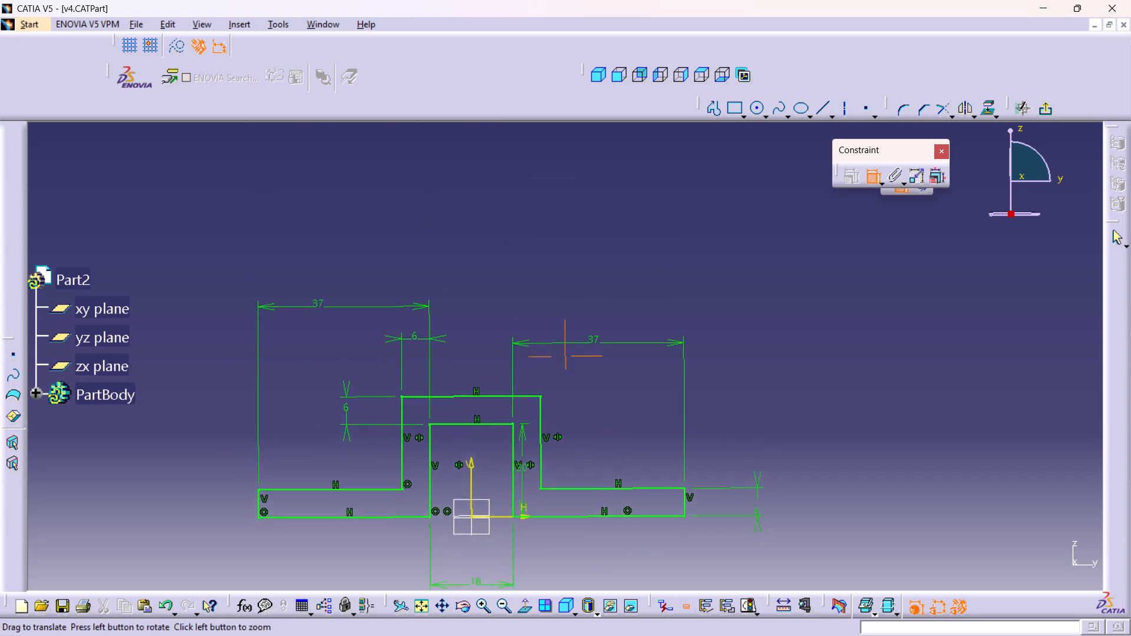
pyautogui.moveTo(710, 220); pyautogui.dragTo(724, 164, button='middle')
pyautogui.moveTo(624, 338); pyautogui.dragTo(632, 299, button='middle')
pyautogui.rightClick(633, 318)
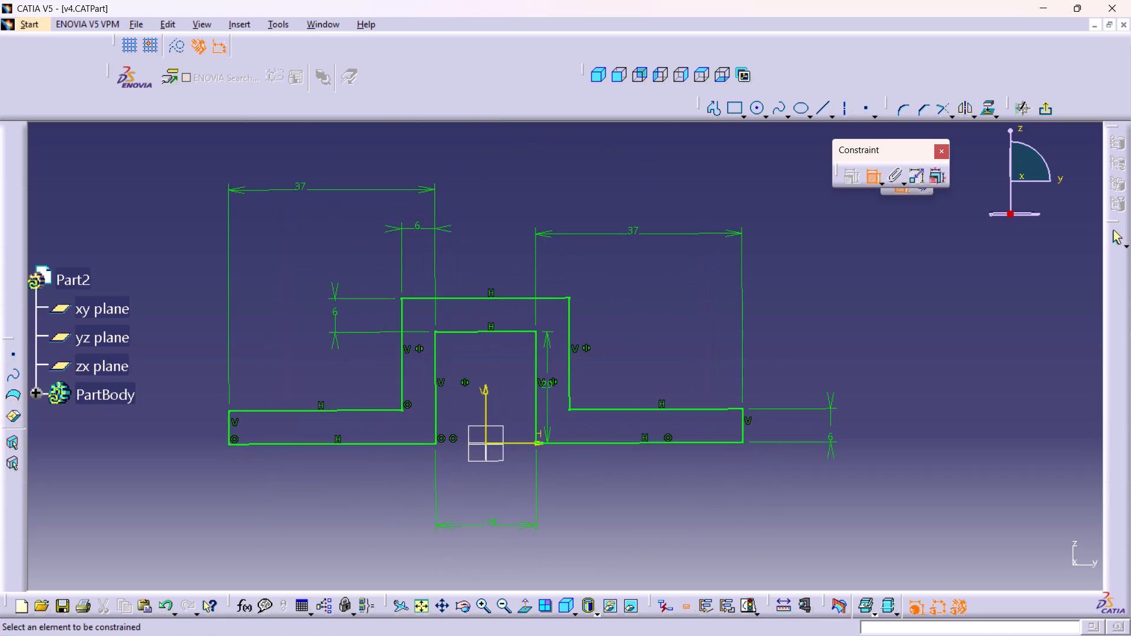
pyautogui.moveTo(641, 342); pyautogui.dragTo(649, 275, button='middle')
pyautogui.rightClick(647, 327)
pyautogui.moveTo(663, 317); pyautogui.dragTo(714, 266, button='middle')
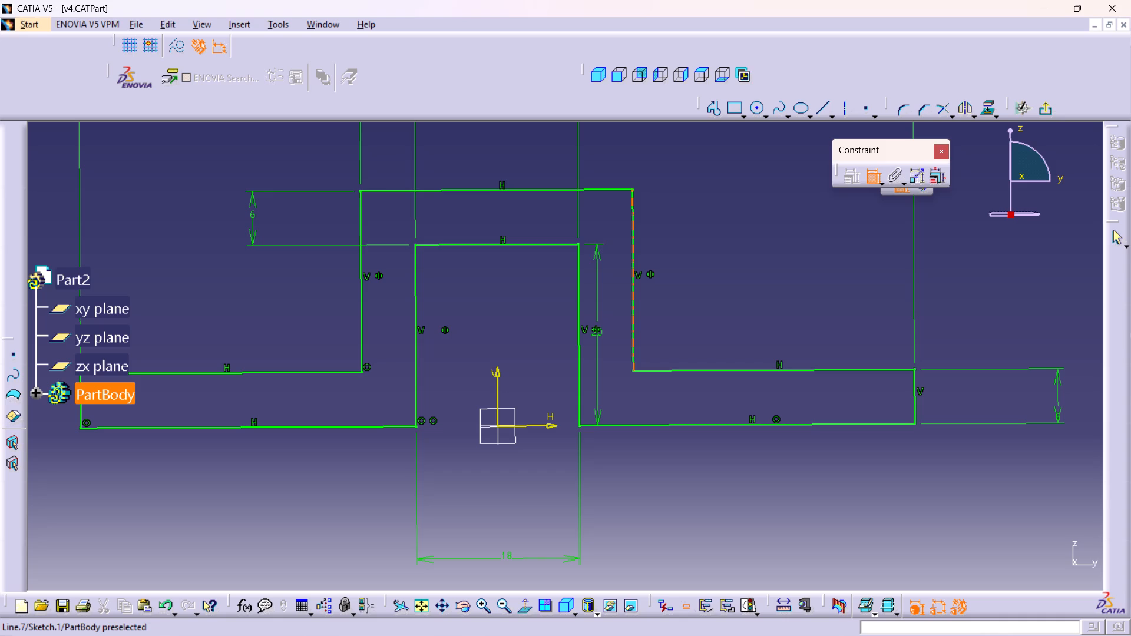
pyautogui.moveTo(793, 264); pyautogui.dragTo(802, 290, button='middle')
pyautogui.rightClick(793, 264)
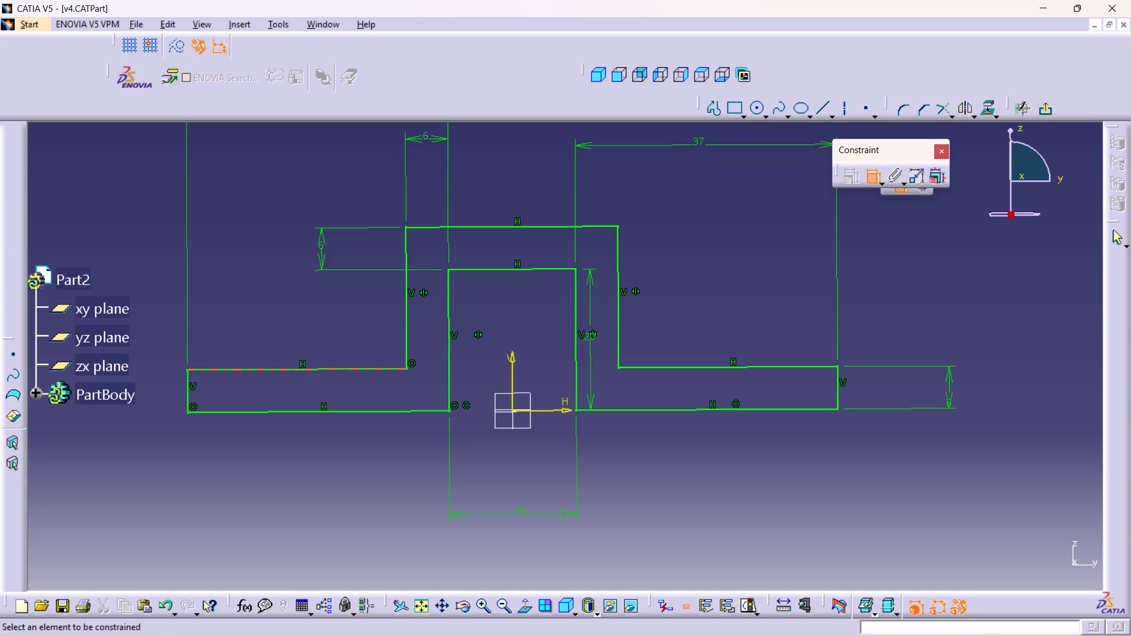
pyautogui.click(187, 388)
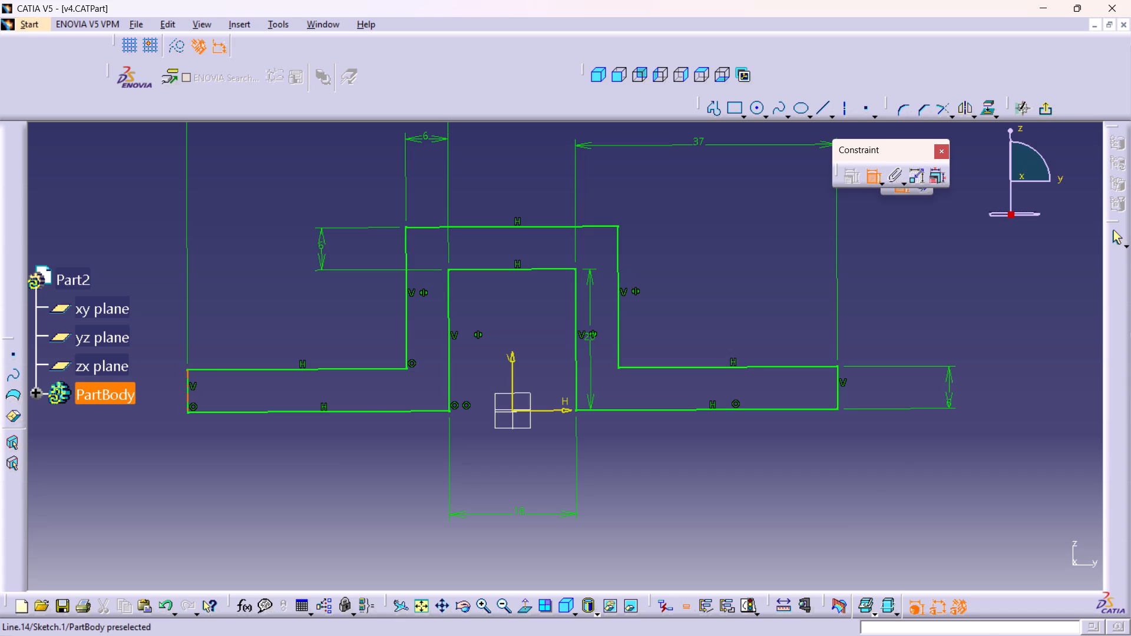
pyautogui.click(838, 389)
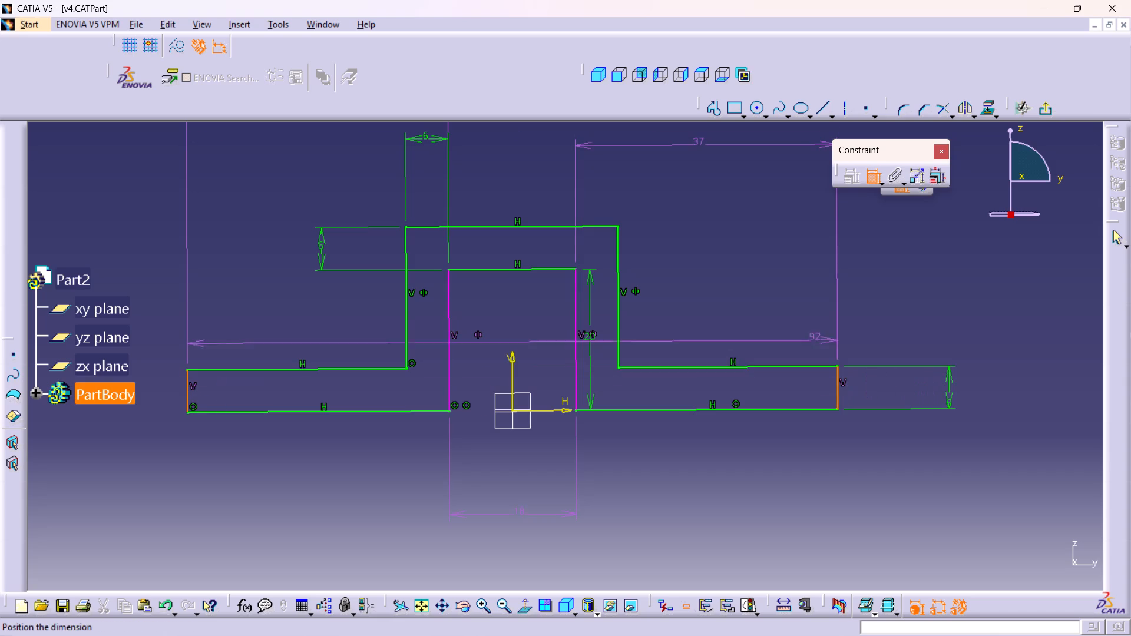
pyautogui.rightClick(769, 251)
pyautogui.click(815, 392)
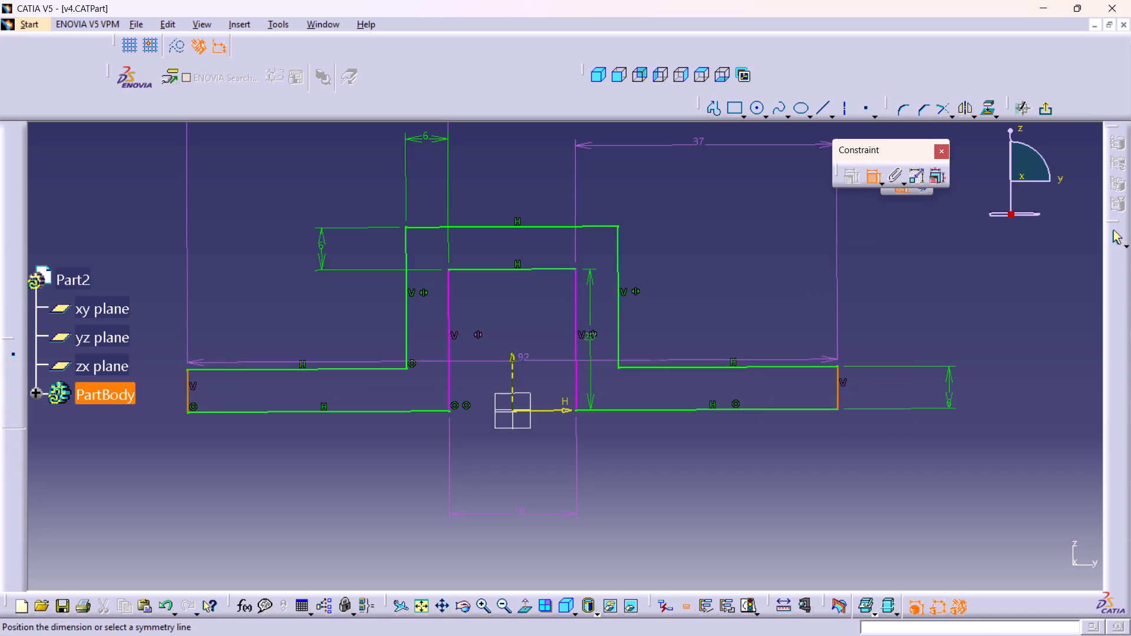
pyautogui.click(512, 354)
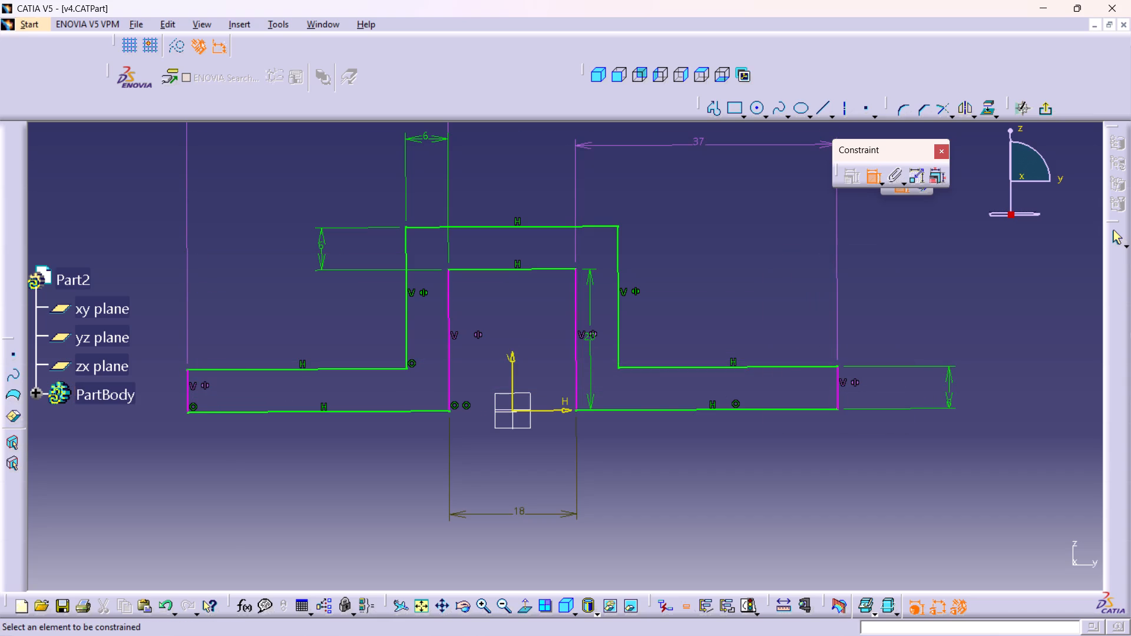
# Delete the 18 mm slot width dimension below the profile.
pyautogui.moveTo(658, 451); pyautogui.dragTo(671, 487, button='middle')
pyautogui.rightClick(658, 451)
pyautogui.scroll(1, 671, 487)
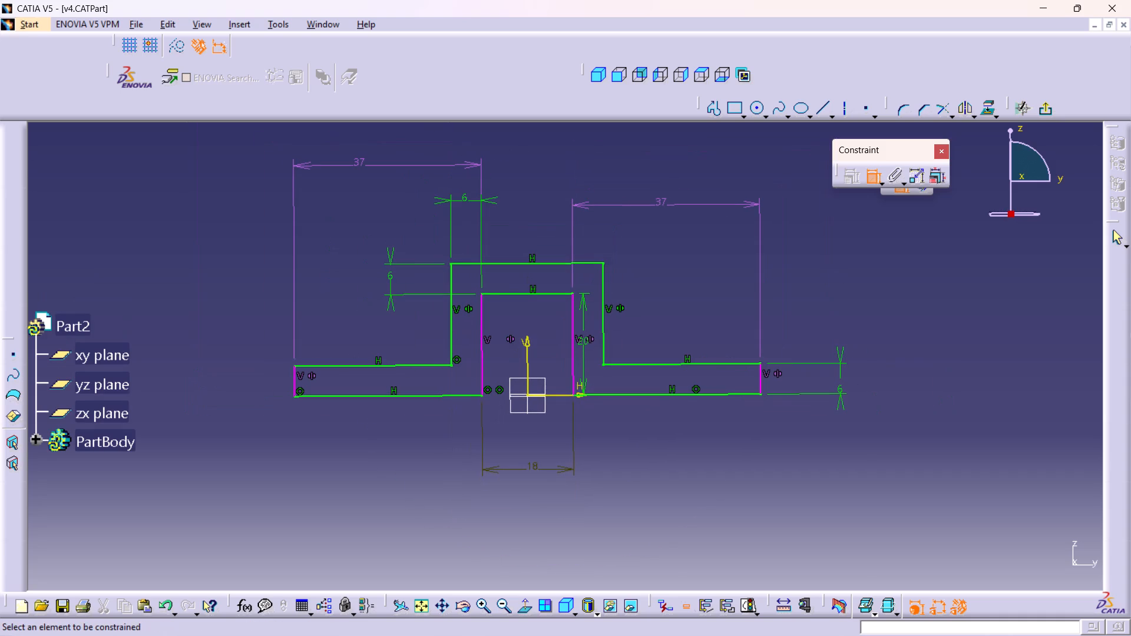
pyautogui.rightClick(551, 469)
pyautogui.click(578, 467)
pyautogui.click(590, 460)
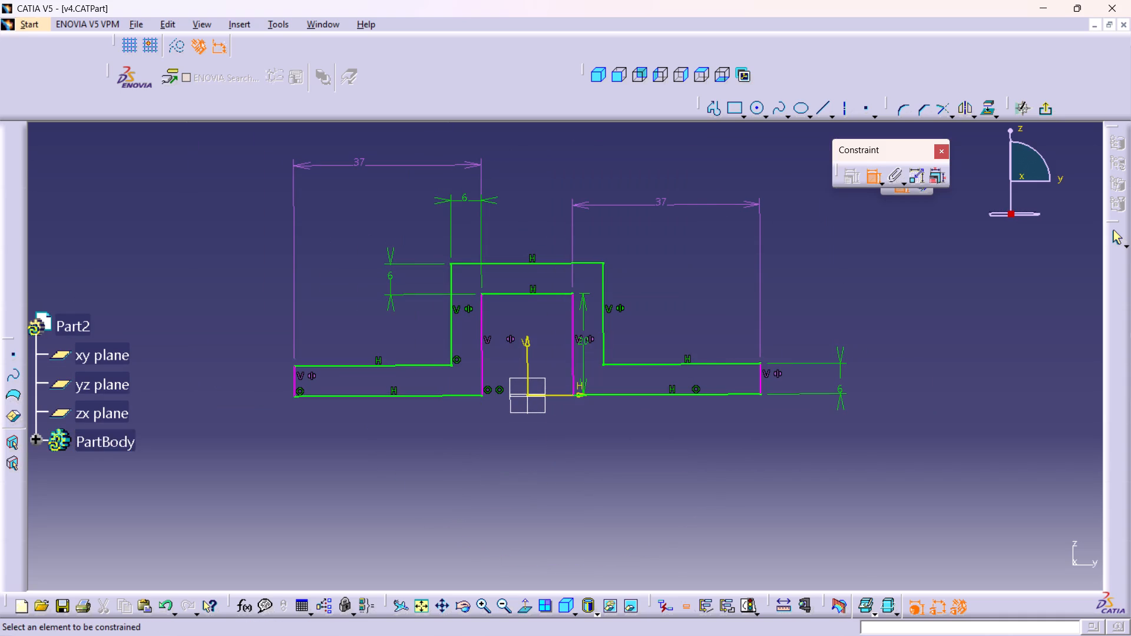
# Delete the 37 mm dimension between the slot's right edge and the base's right outer end.
pyautogui.rightClick(657, 200)
pyautogui.click(698, 500)
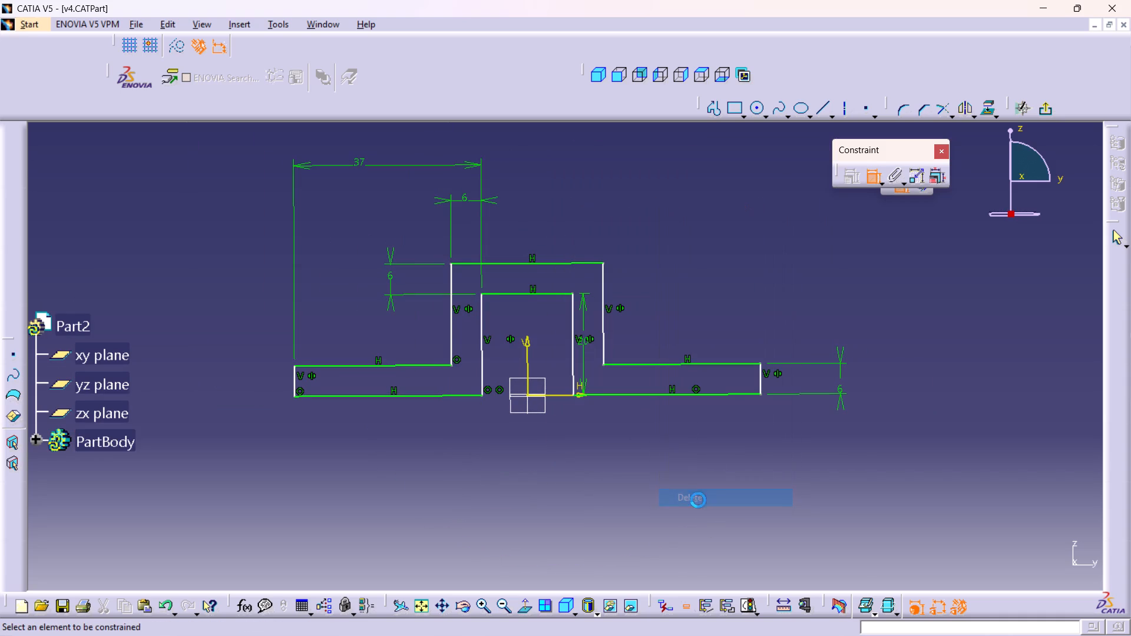
# Orient the view normal to the sketch and dimension the slot's width between its vertical edges, placing it below the profile.
pyautogui.moveTo(685, 321); pyautogui.dragTo(717, 354, button='middle')
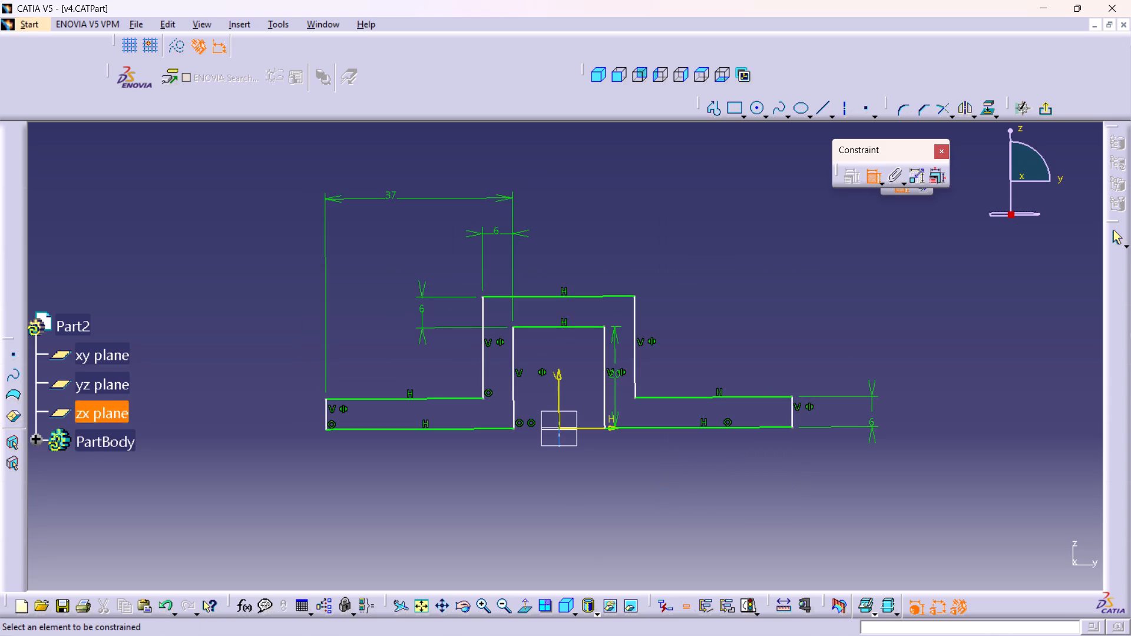
pyautogui.click(525, 605)
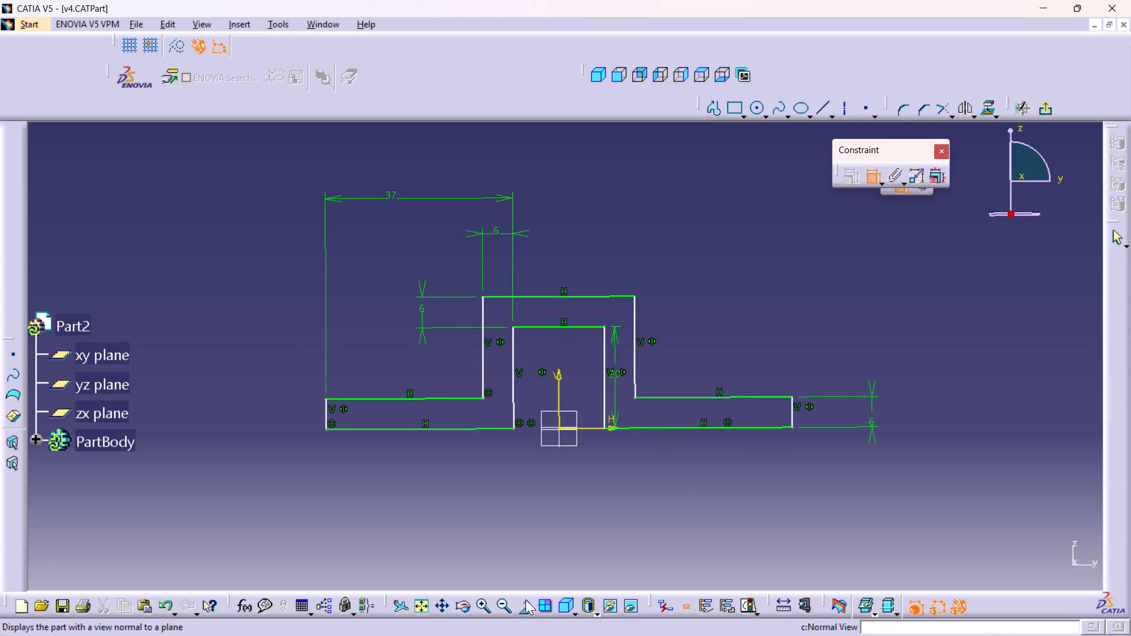
pyautogui.click(512, 384)
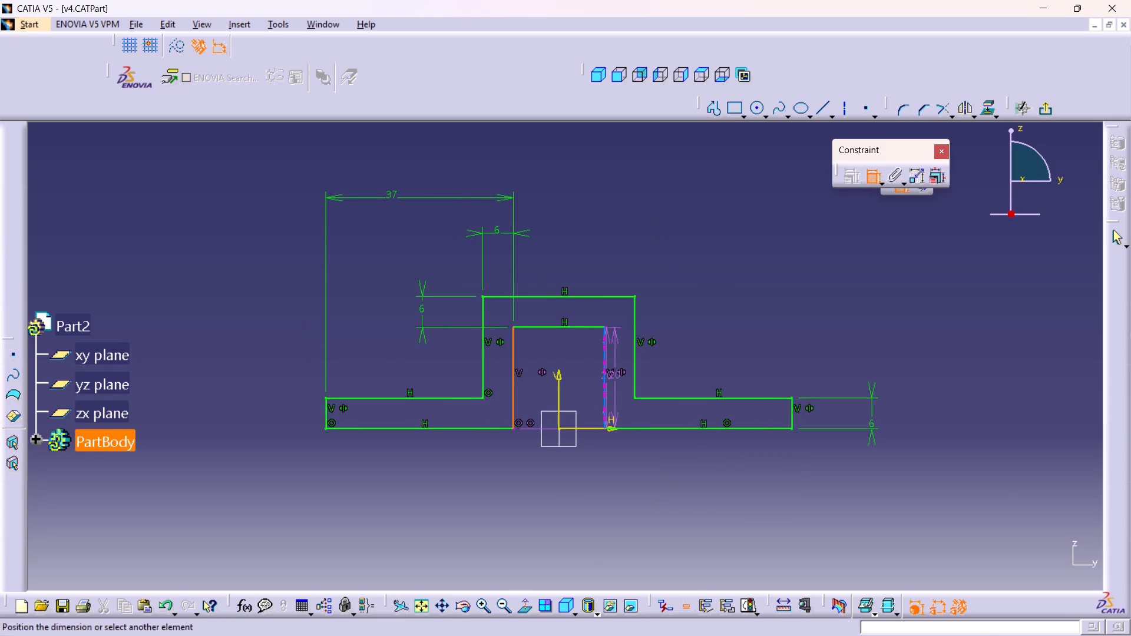
pyautogui.click(603, 380)
pyautogui.click(553, 494)
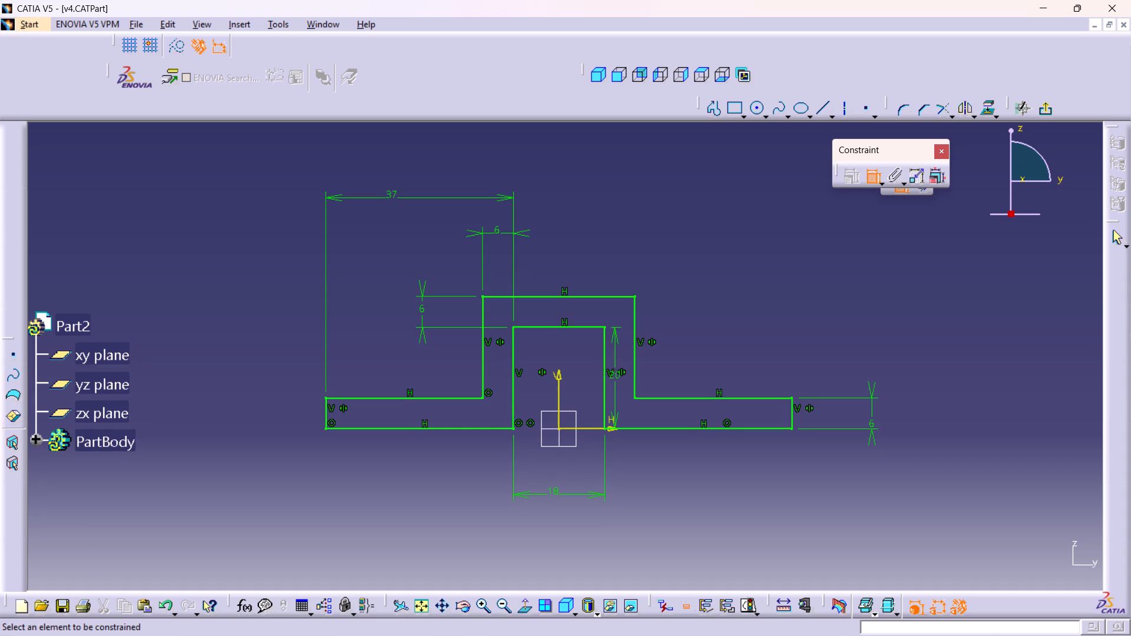
# Dimension the hat's right outer vertical edge above the flange and set its length to 14 mm.
pyautogui.moveTo(697, 352); pyautogui.dragTo(703, 327, button='middle')
pyautogui.rightClick(697, 352)
pyautogui.moveTo(778, 332); pyautogui.dragTo(776, 294, button='middle')
pyautogui.moveTo(797, 289); pyautogui.dragTo(765, 307, button='middle')
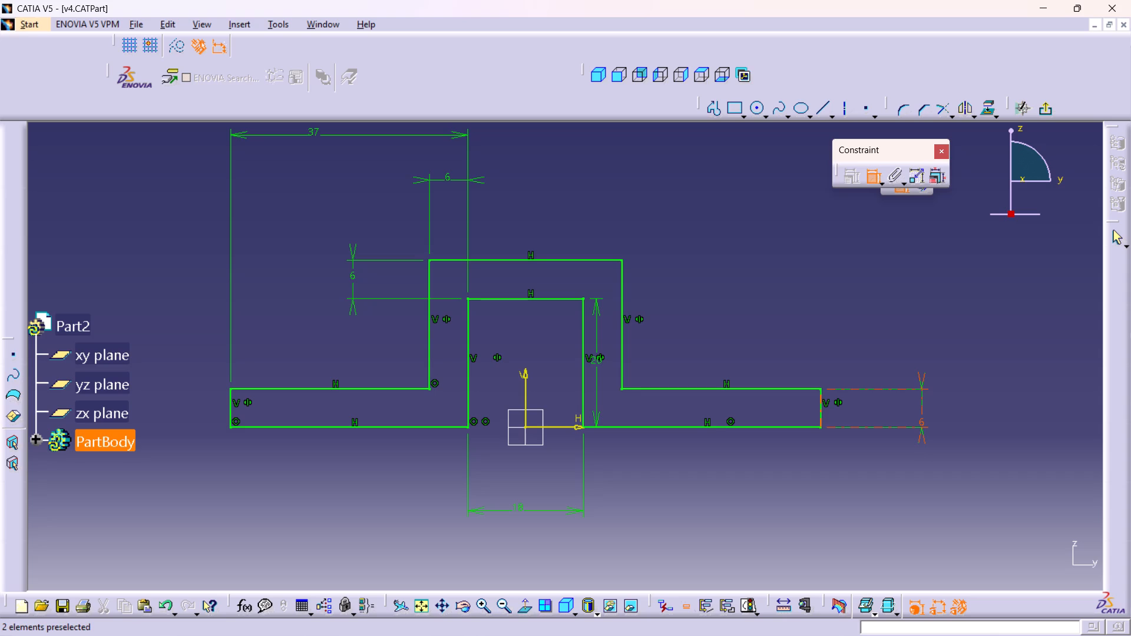
pyautogui.click(621, 324)
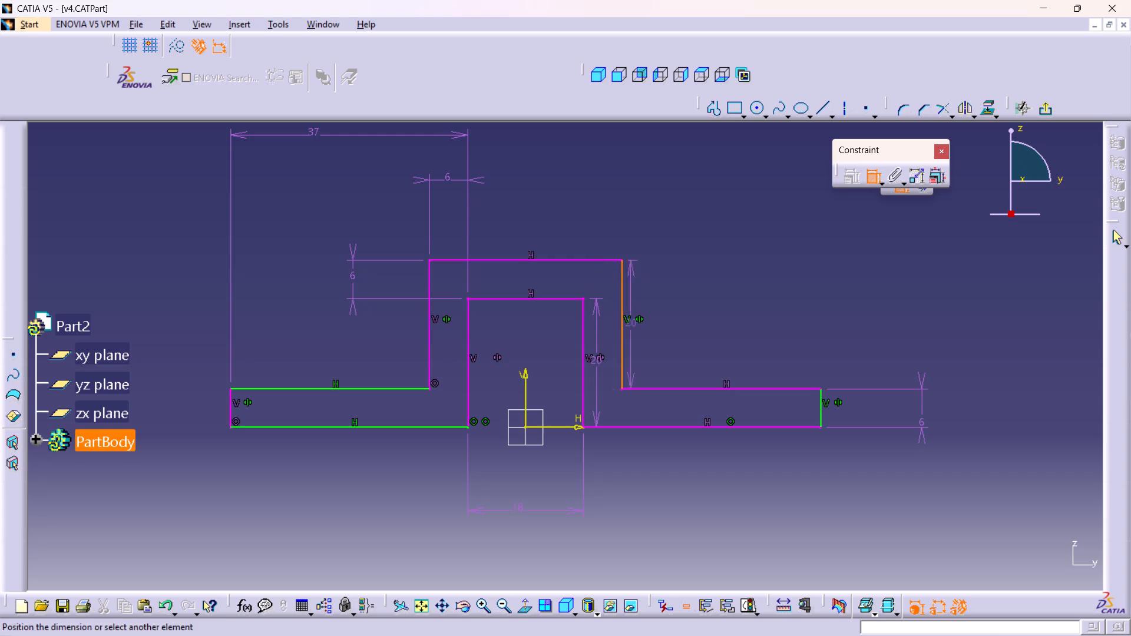
pyautogui.click(692, 322)
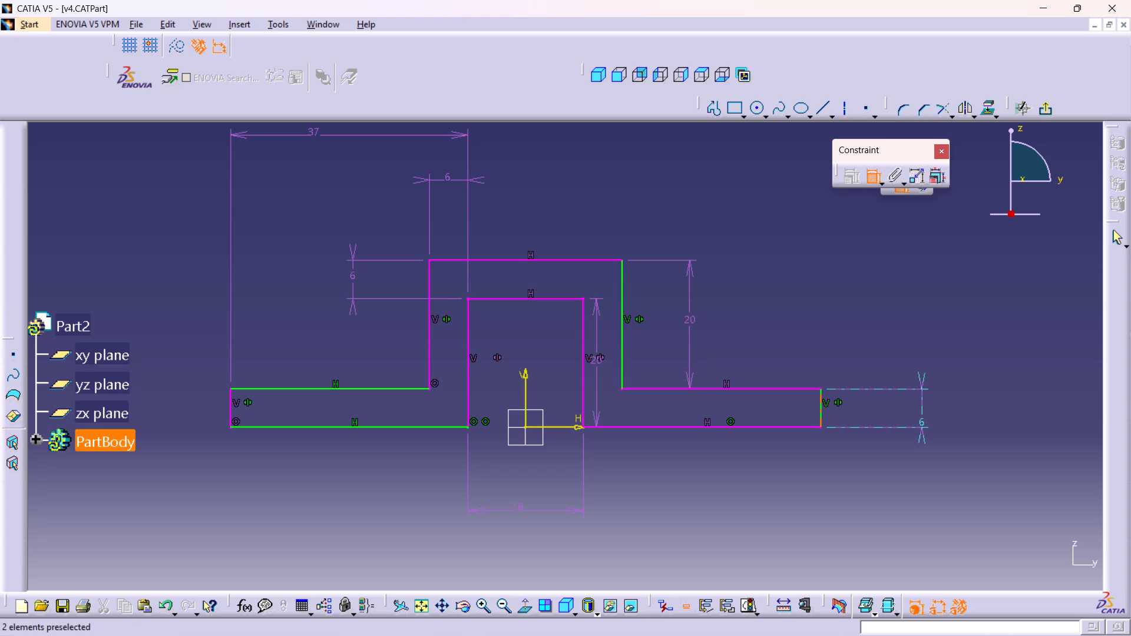
pyautogui.doubleClick(689, 317)
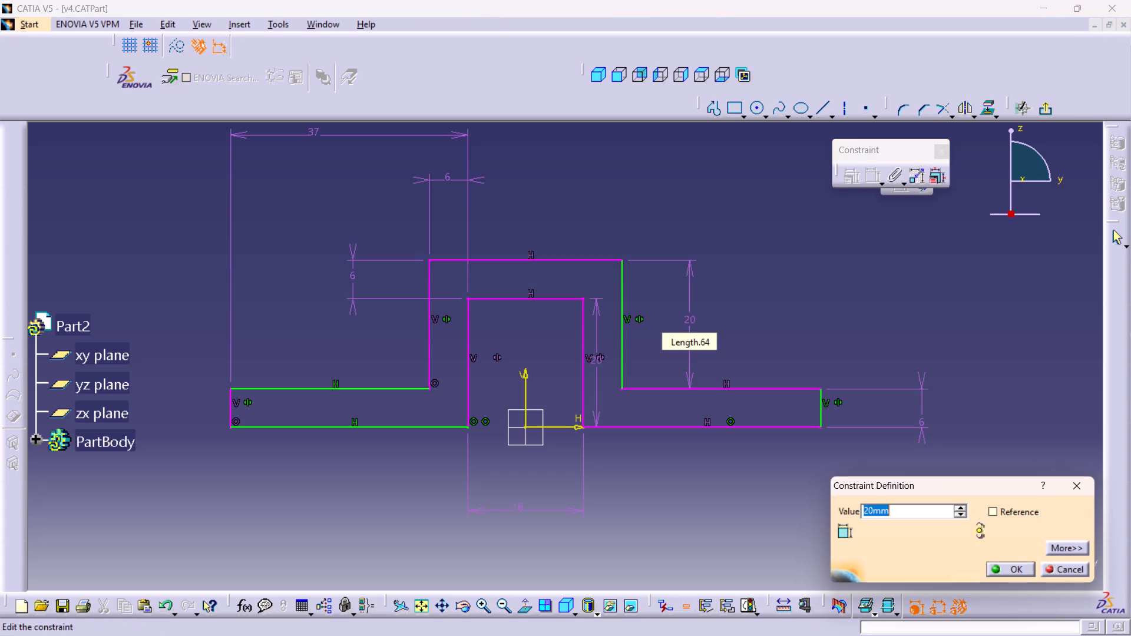
pyautogui.write('14')
pyautogui.press('Return')
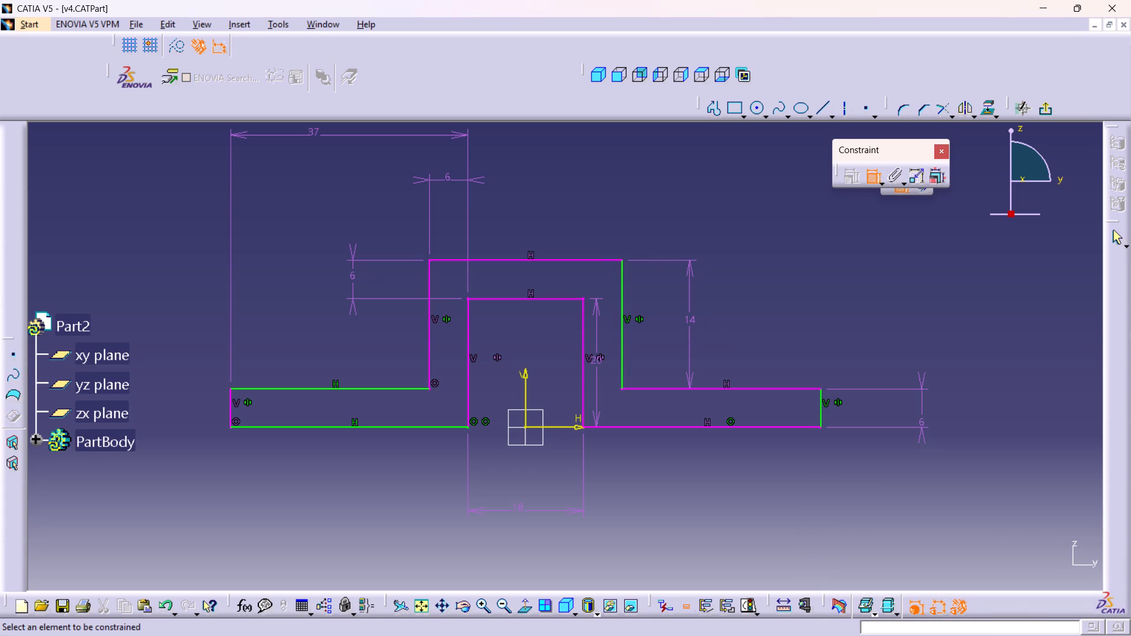
# Delete the slot's height dimension along its right vertical edge.
pyautogui.rightClick(600, 361)
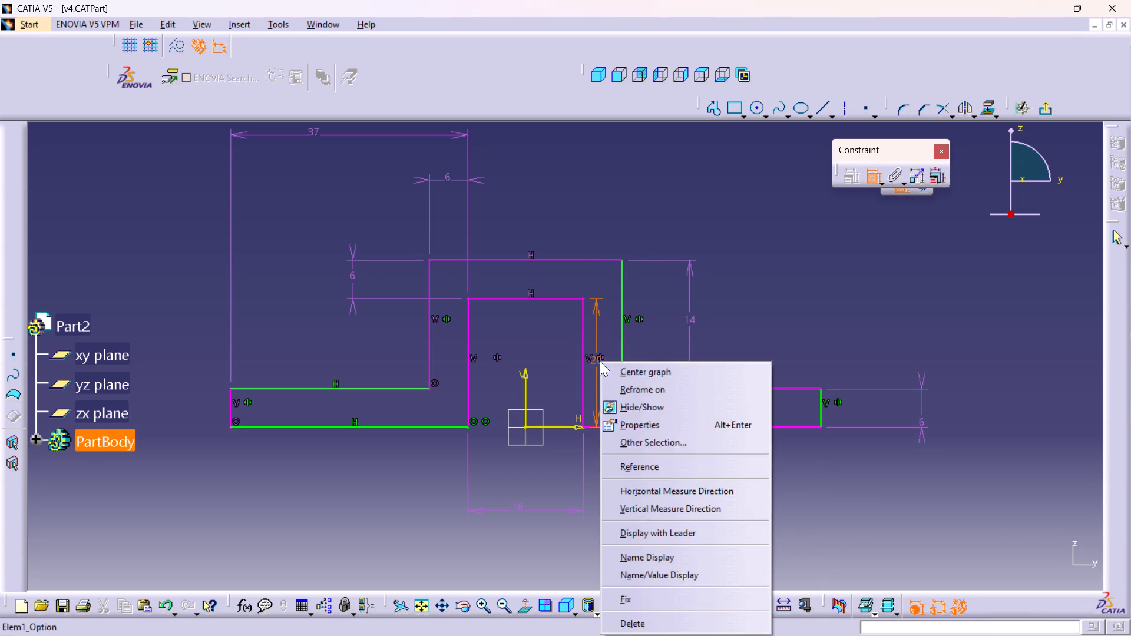
pyautogui.click(644, 621)
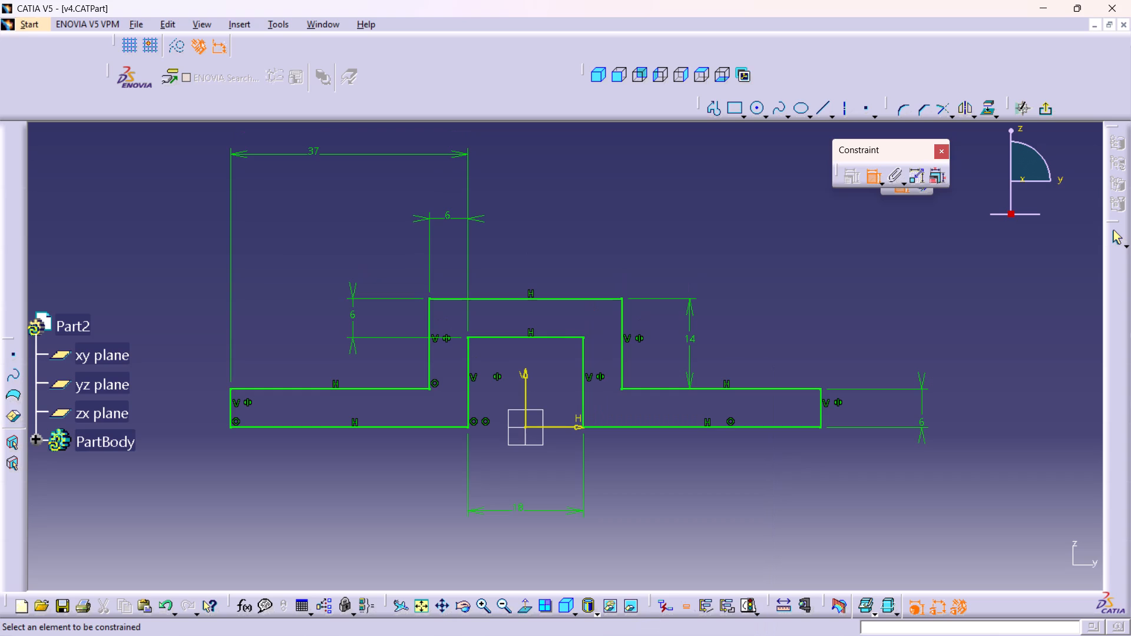
# Exit the hat-profile sketch and return to part modelling.
pyautogui.moveTo(606, 342); pyautogui.dragTo(599, 297, button='middle')
pyautogui.rightClick(606, 342)
pyautogui.moveTo(633, 319); pyautogui.dragTo(650, 390, button='middle')
pyautogui.rightClick(633, 319)
pyautogui.moveTo(782, 327); pyautogui.dragTo(779, 287, button='middle')
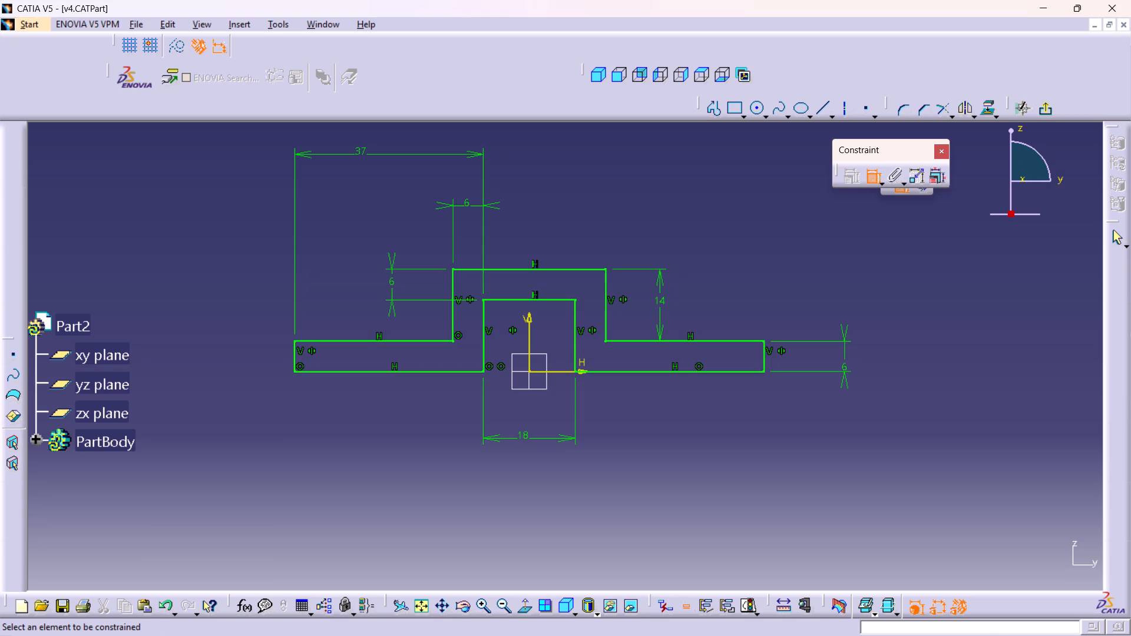
pyautogui.click(1049, 102)
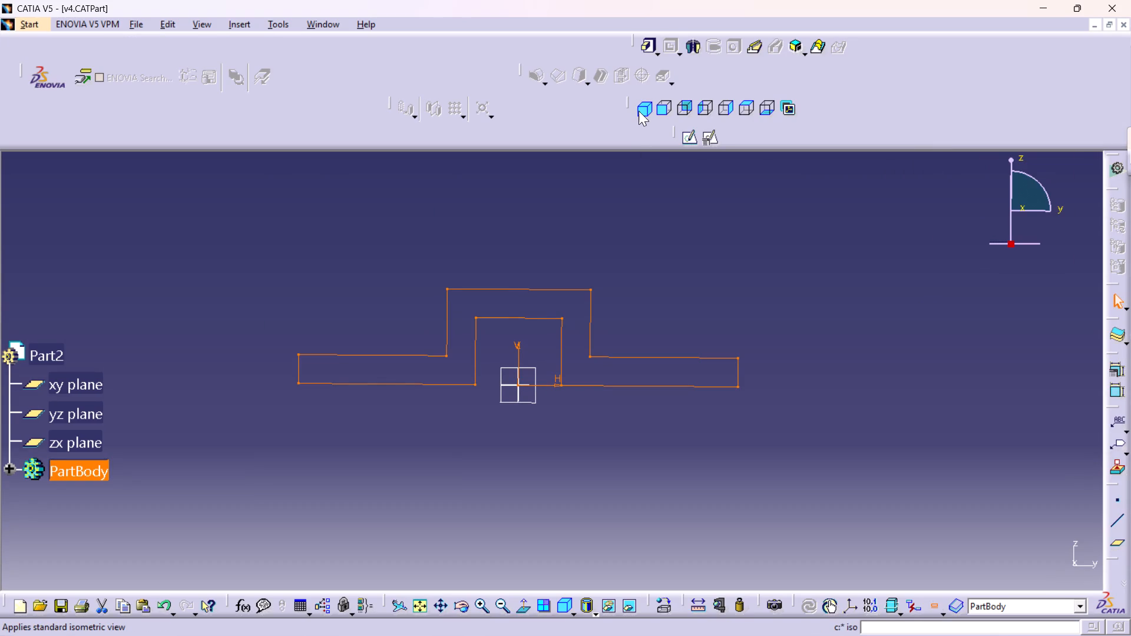
# Pad the hat profile with a 20 mm length and mirrored extent on both sides of the sketch plane.
pyautogui.click(639, 110)
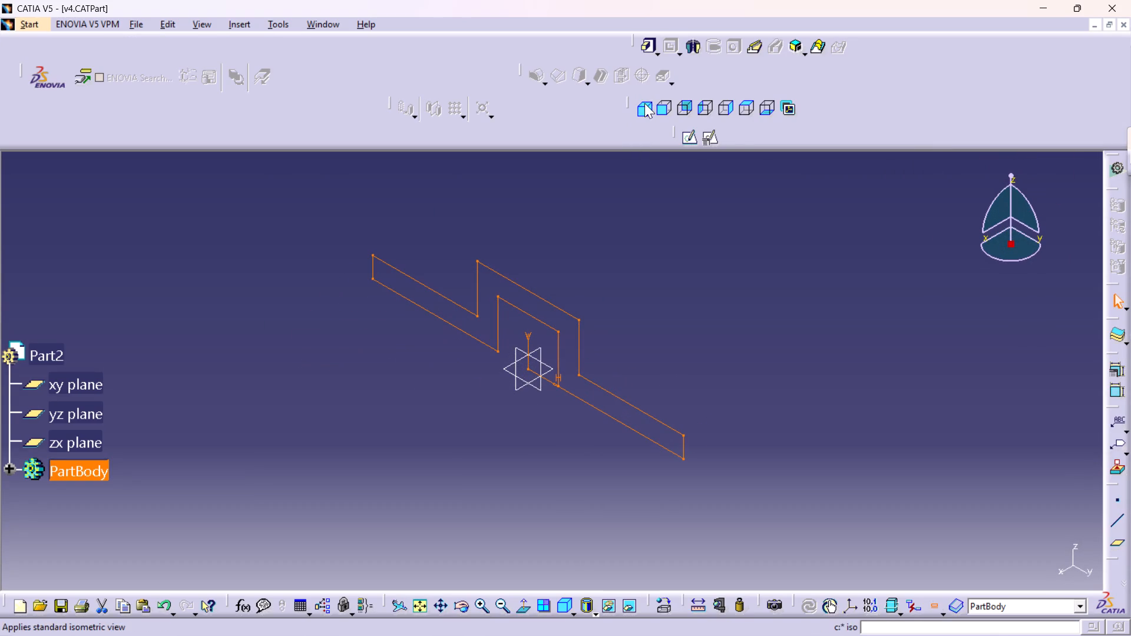
pyautogui.click(652, 38)
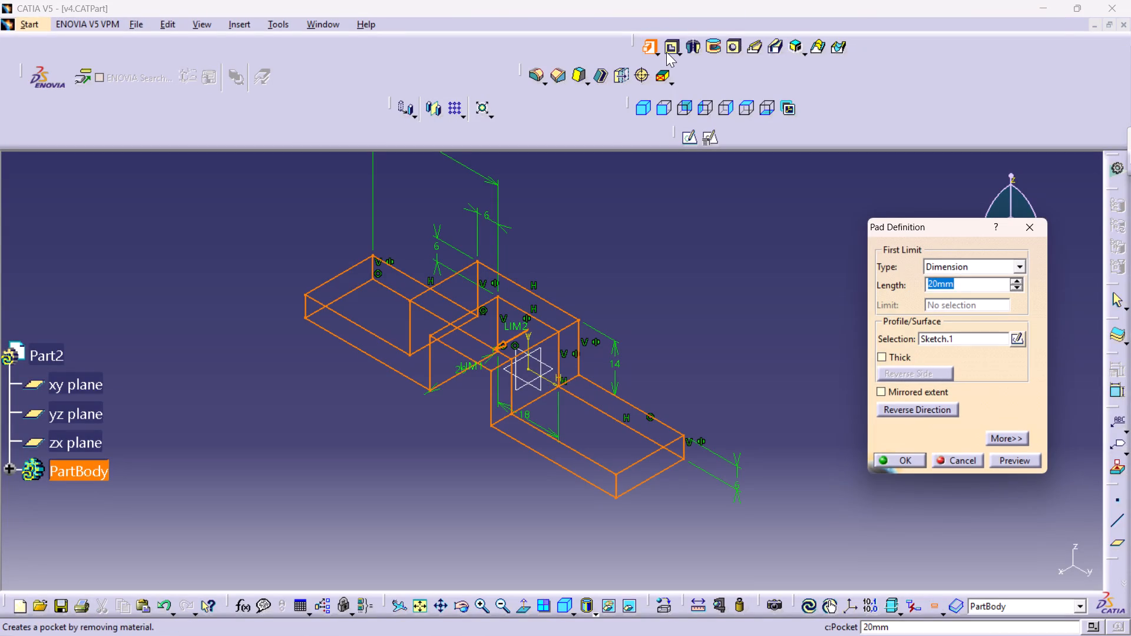
pyautogui.click(887, 385)
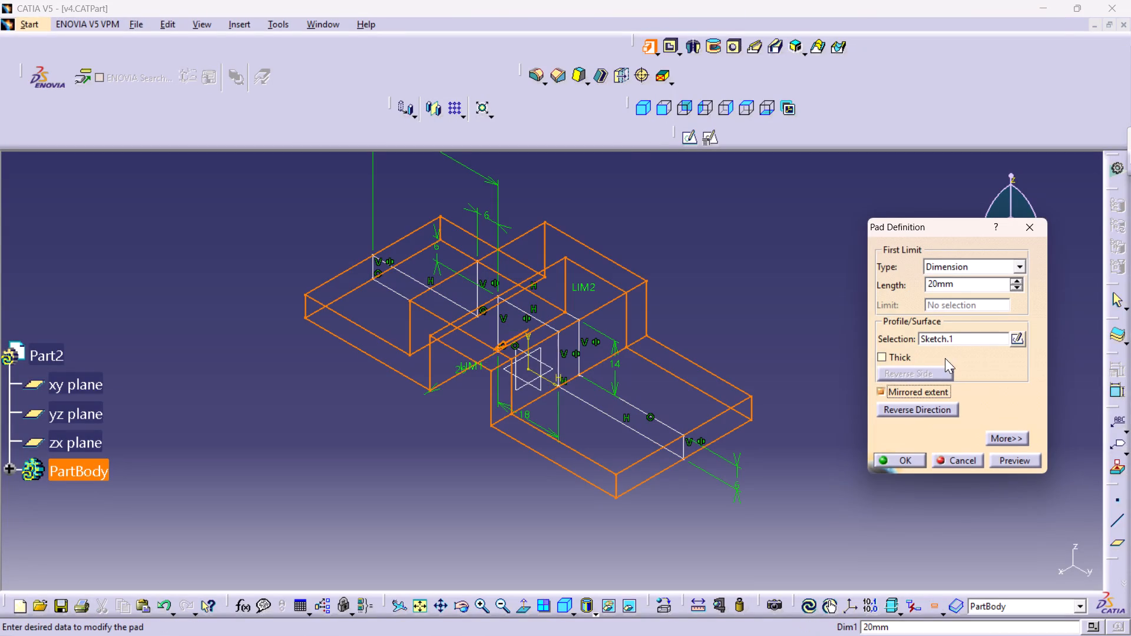
pyautogui.doubleClick(964, 287)
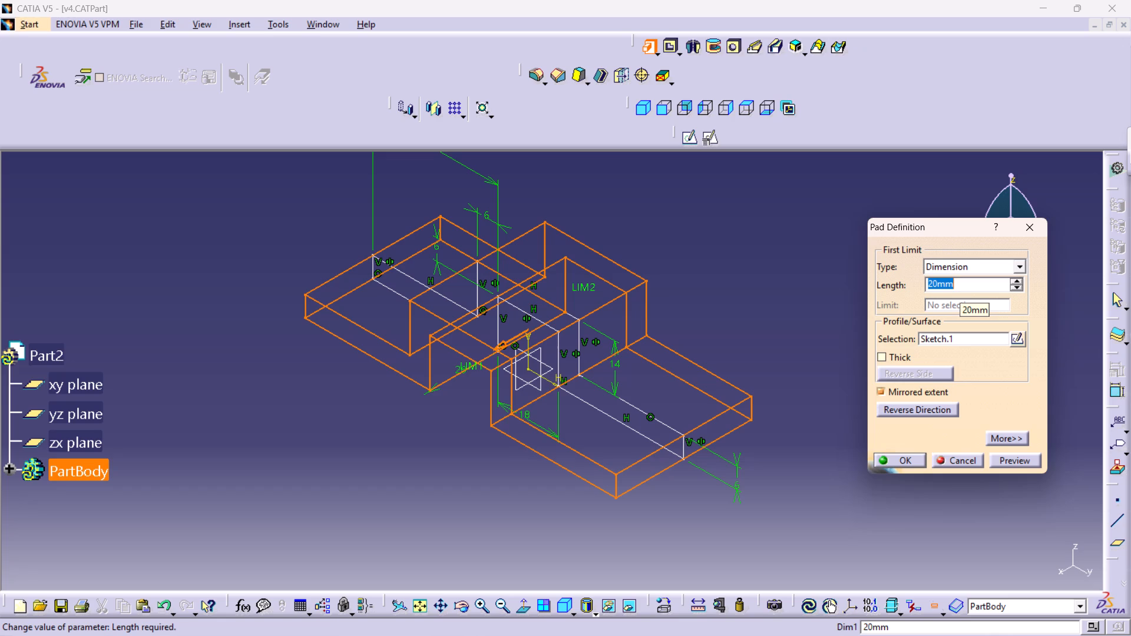
pyautogui.write('40')
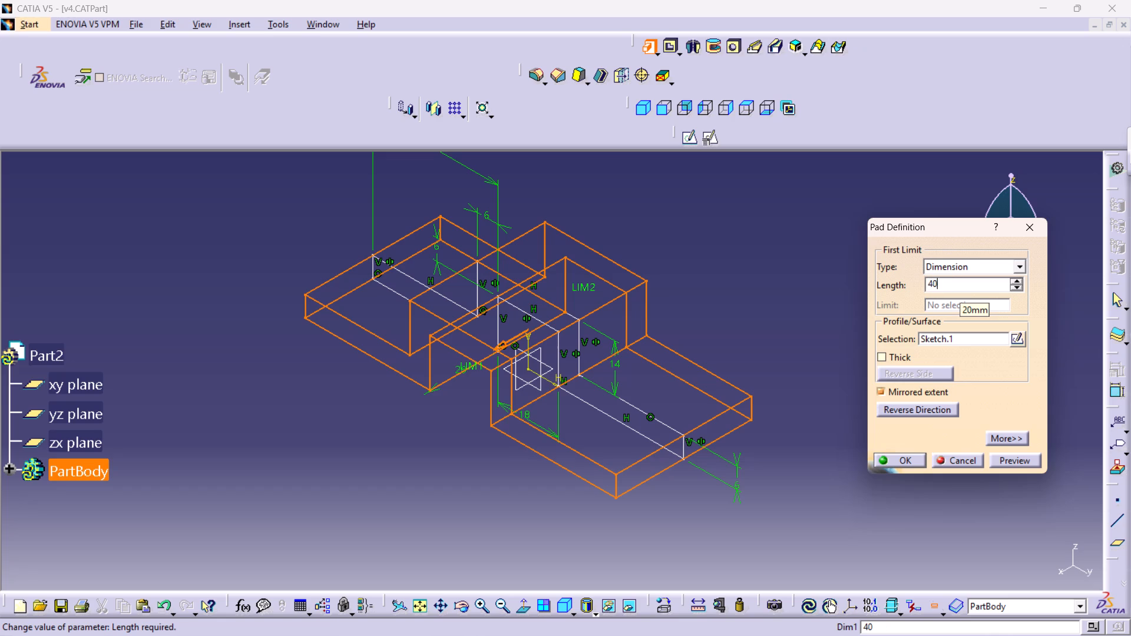
pyautogui.press('BackSpace')
pyautogui.press('BackSpace')
pyautogui.write('20')
pyautogui.press('Return')
pyautogui.click(732, 349)
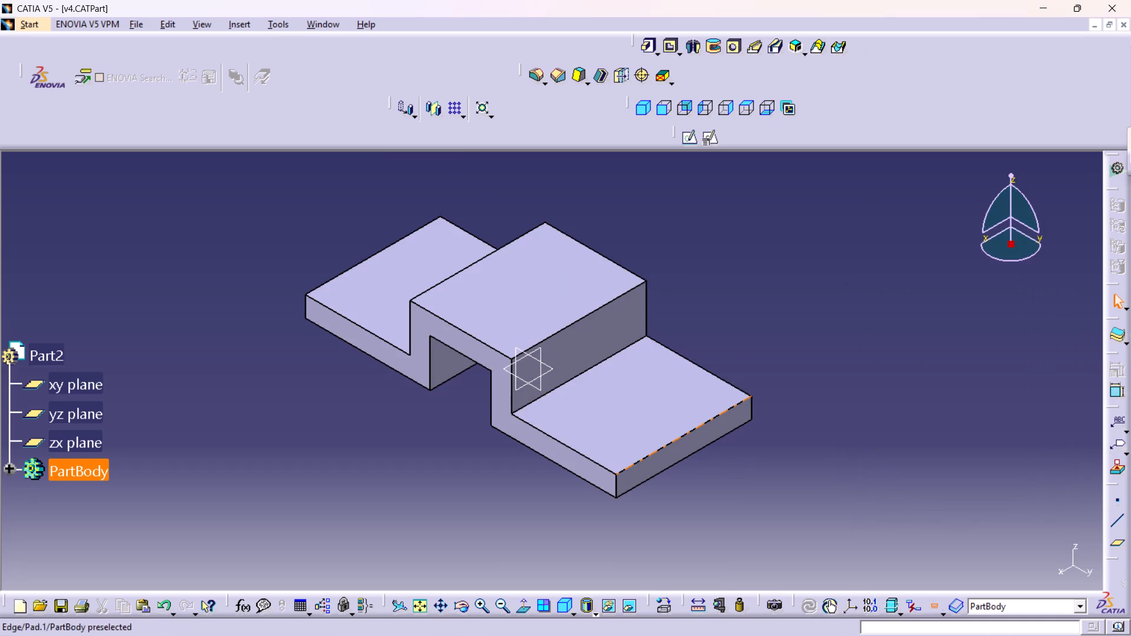
# Examine the padded hat-shaped solid from different angles.
pyautogui.moveTo(624, 461); pyautogui.dragTo(669, 428, button='middle')
pyautogui.moveTo(624, 461); pyautogui.dragTo(669, 428, button='right')
pyautogui.middleClick(699, 410)
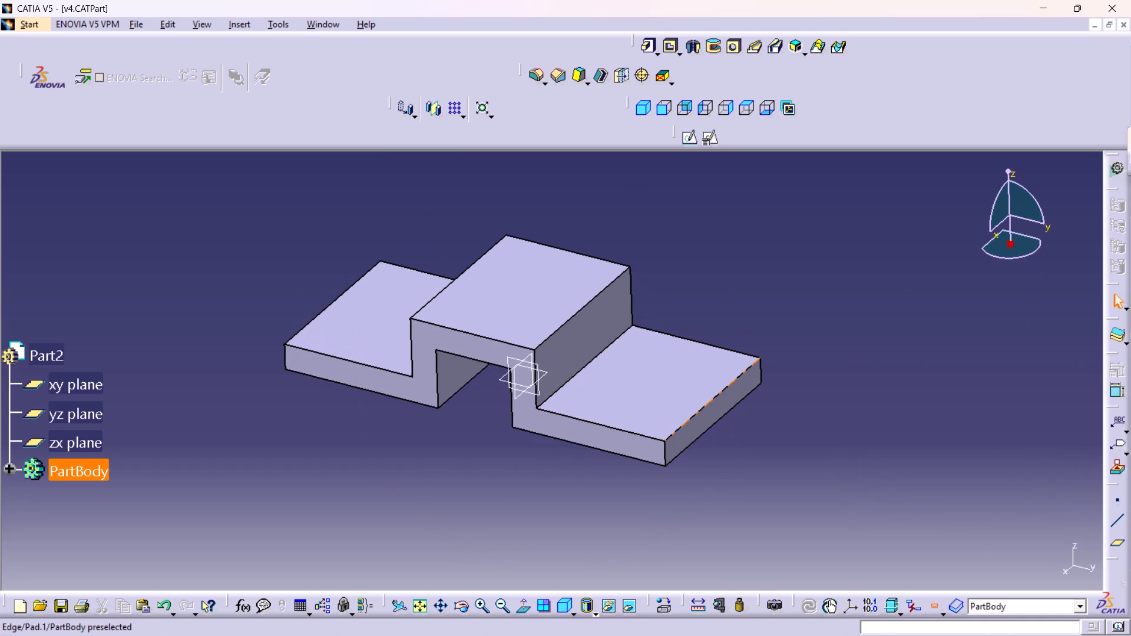
pyautogui.rightClick(699, 410)
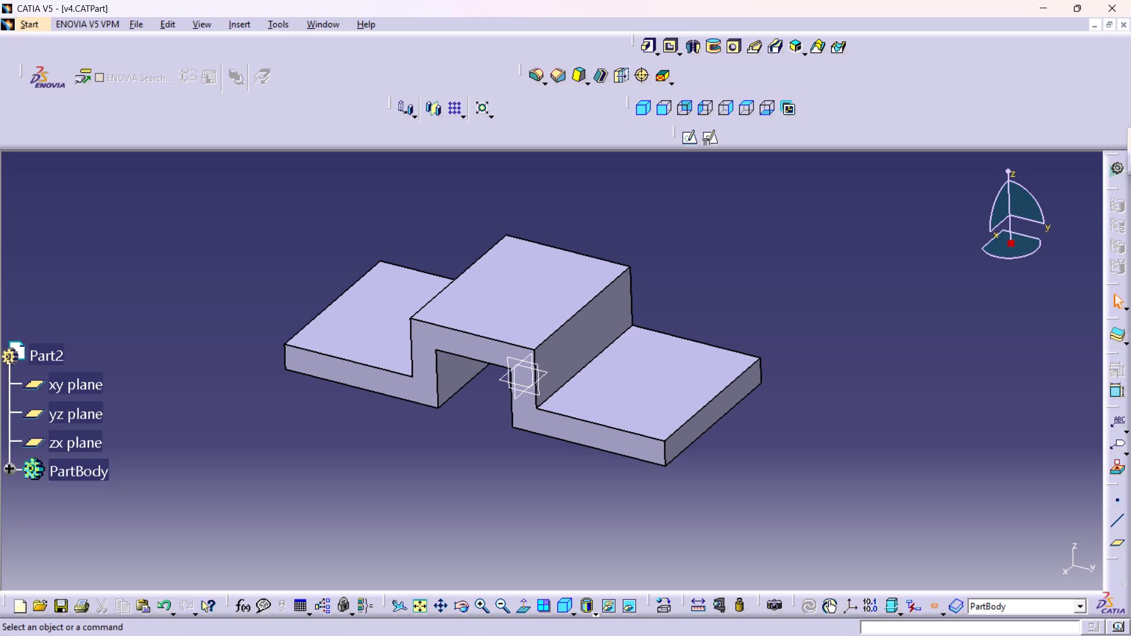
pyautogui.click(745, 296)
pyautogui.moveTo(633, 376); pyautogui.dragTo(663, 389, button='middle')
pyautogui.moveTo(633, 376); pyautogui.dragTo(663, 389, button='right')
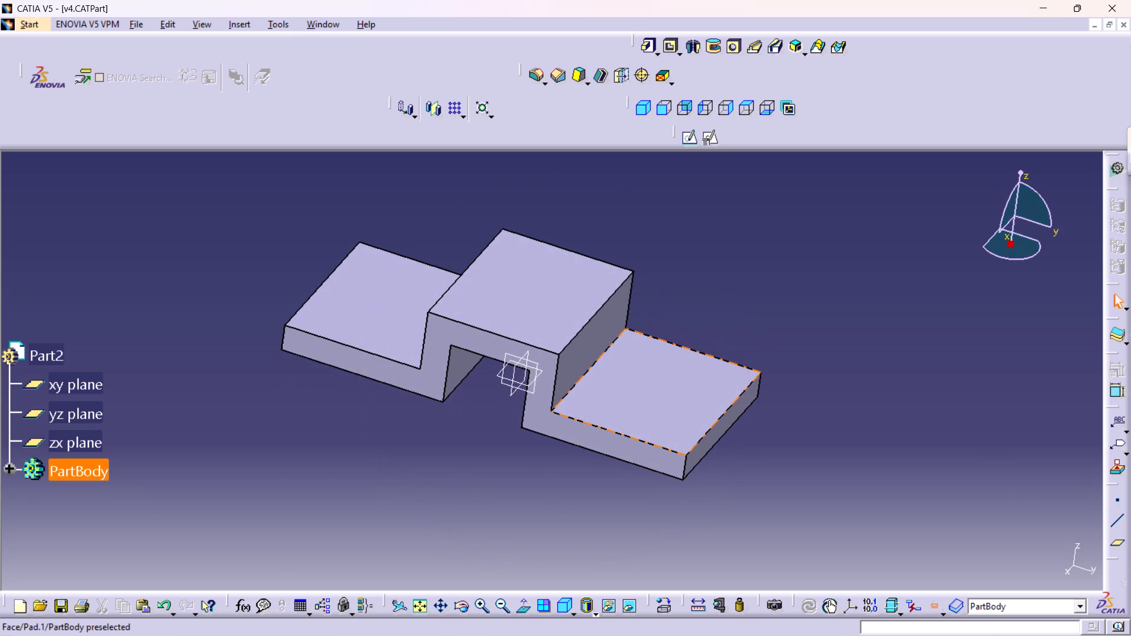
pyautogui.click(647, 108)
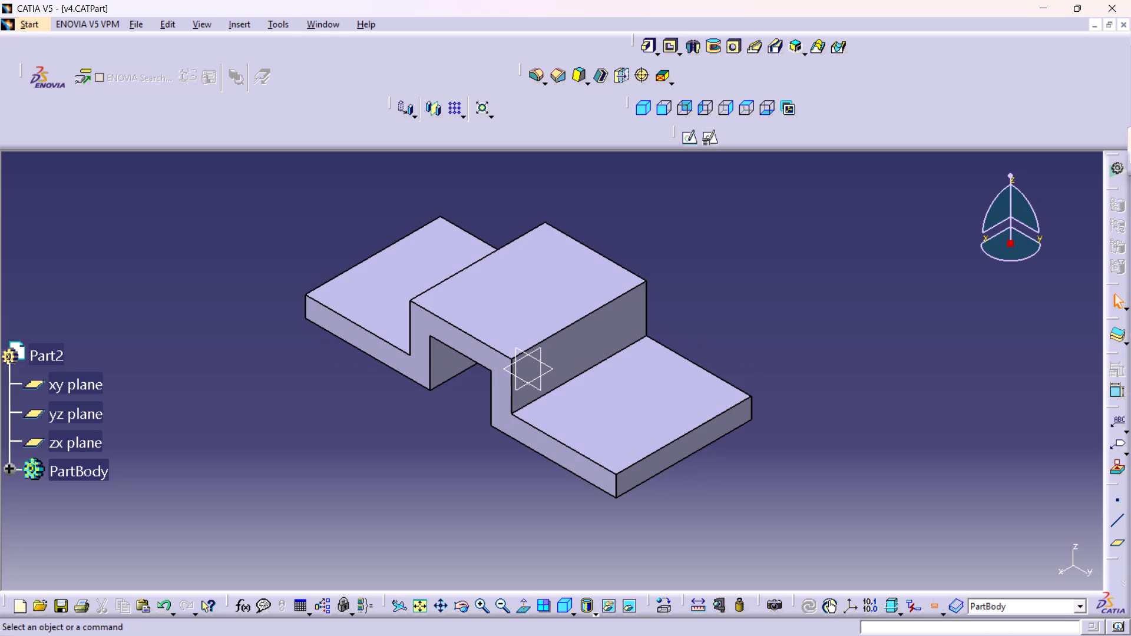
# Create a positioned sketch on the right flange's top face with the axes swapped and V reversed.
pyautogui.click(627, 408)
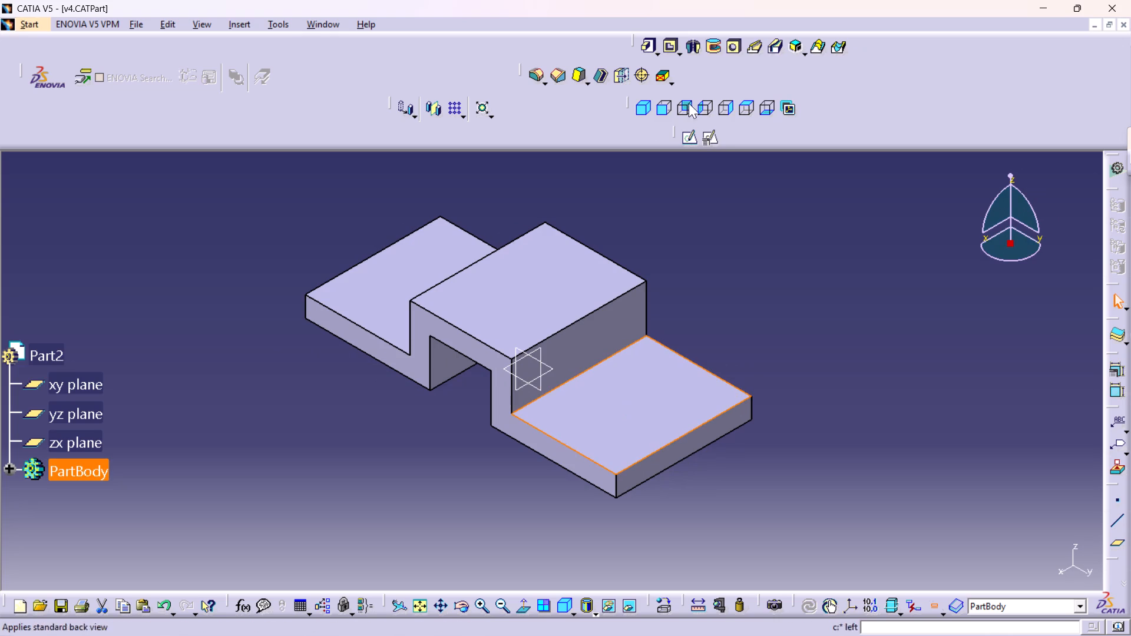
pyautogui.click(706, 138)
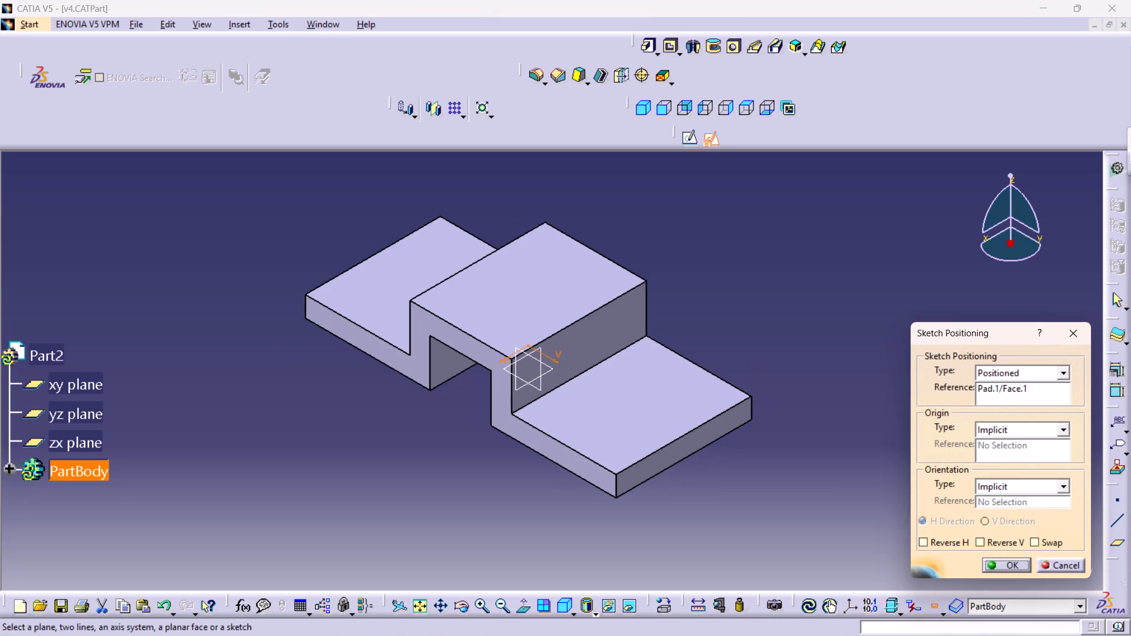
pyautogui.click(1039, 541)
pyautogui.click(994, 541)
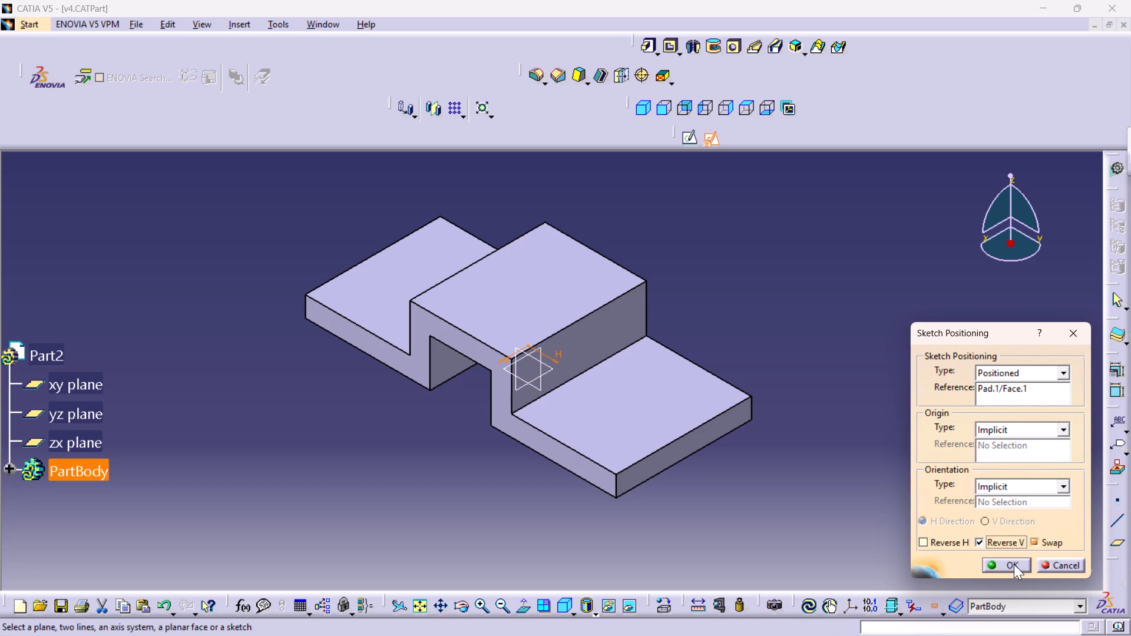
pyautogui.click(998, 562)
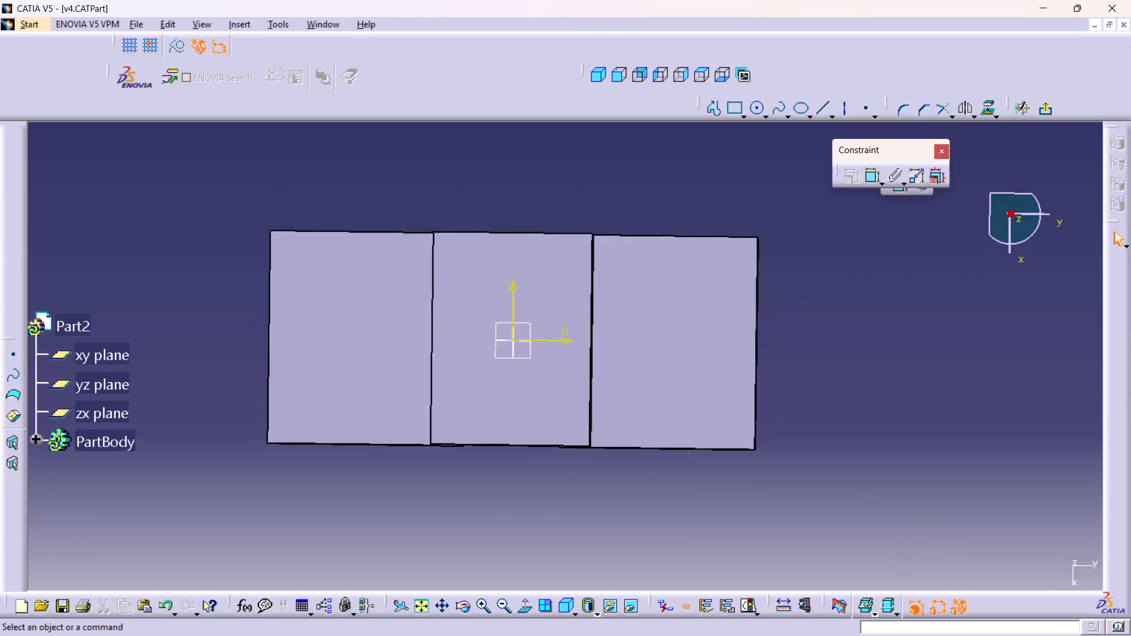
# Sketch two circles on the right flange near its outer corners, the upper one about 9.3 mm in diameter.
pyautogui.doubleClick(756, 105)
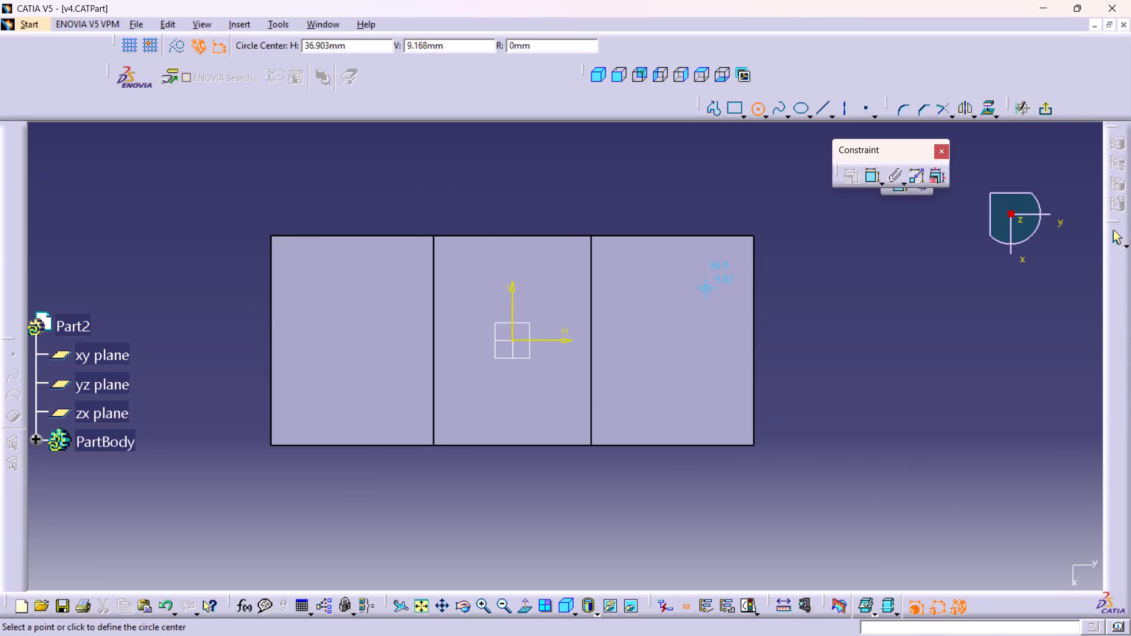
pyautogui.click(706, 284)
pyautogui.click(723, 303)
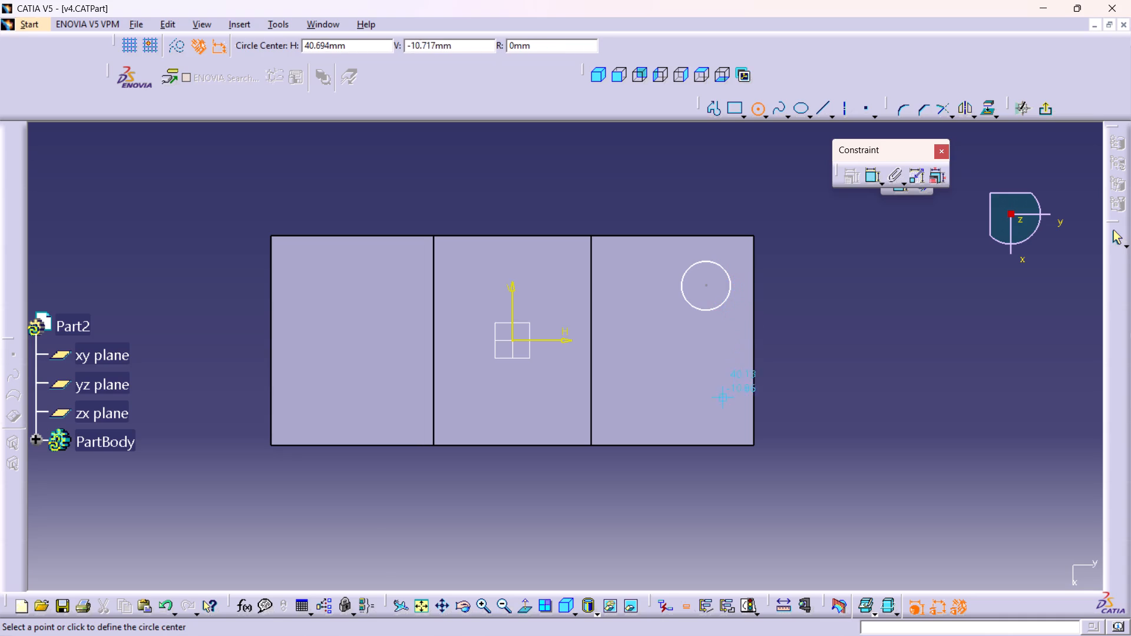
pyautogui.click(708, 403)
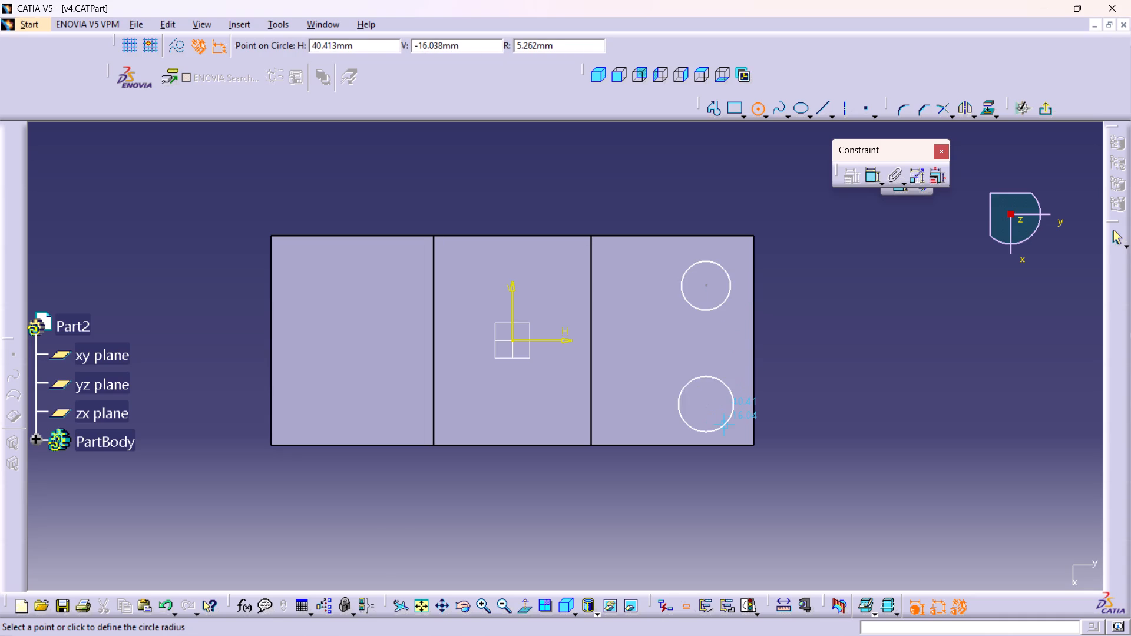
pyautogui.click(721, 420)
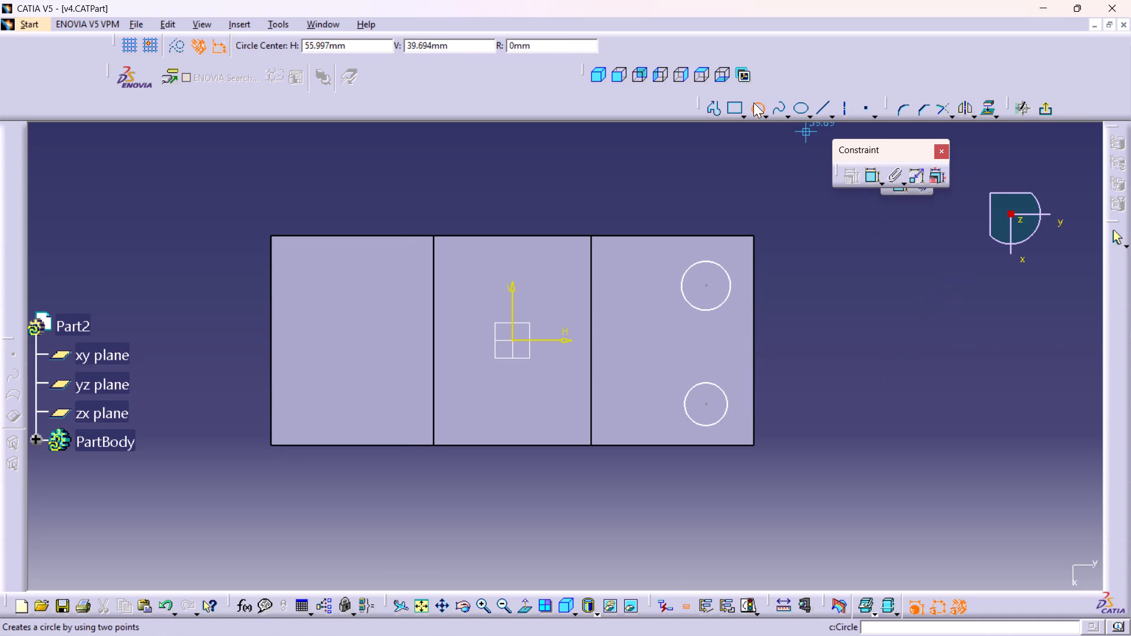
pyautogui.click(754, 104)
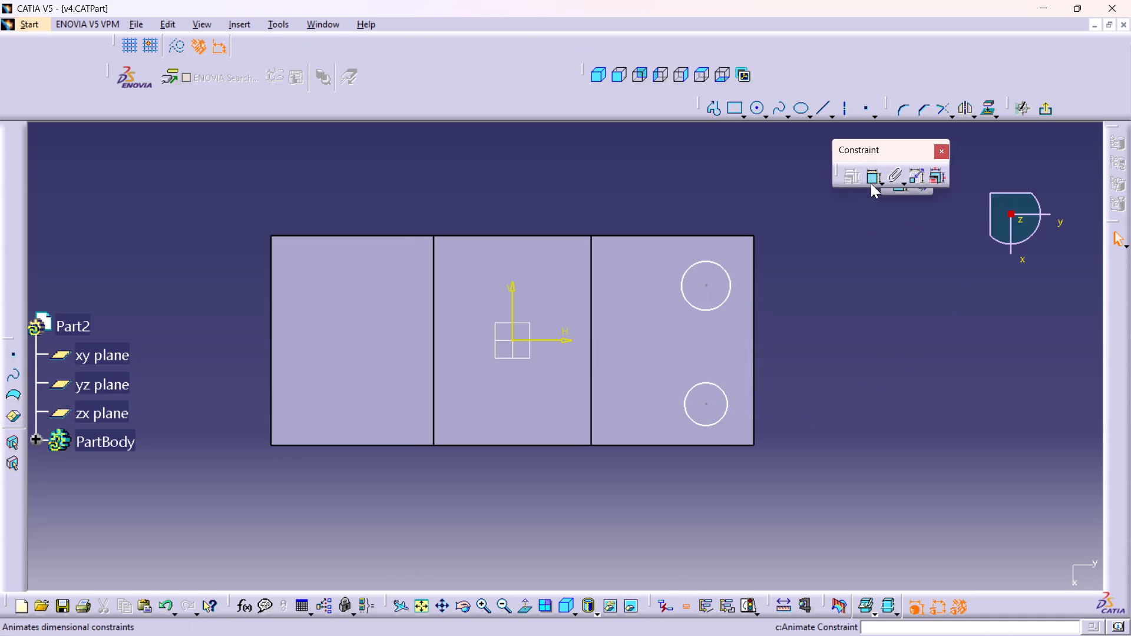
# Dimension the upper circle's centre from the flange's right outer edge and set the distance to 9 mm.
pyautogui.doubleClick(871, 177)
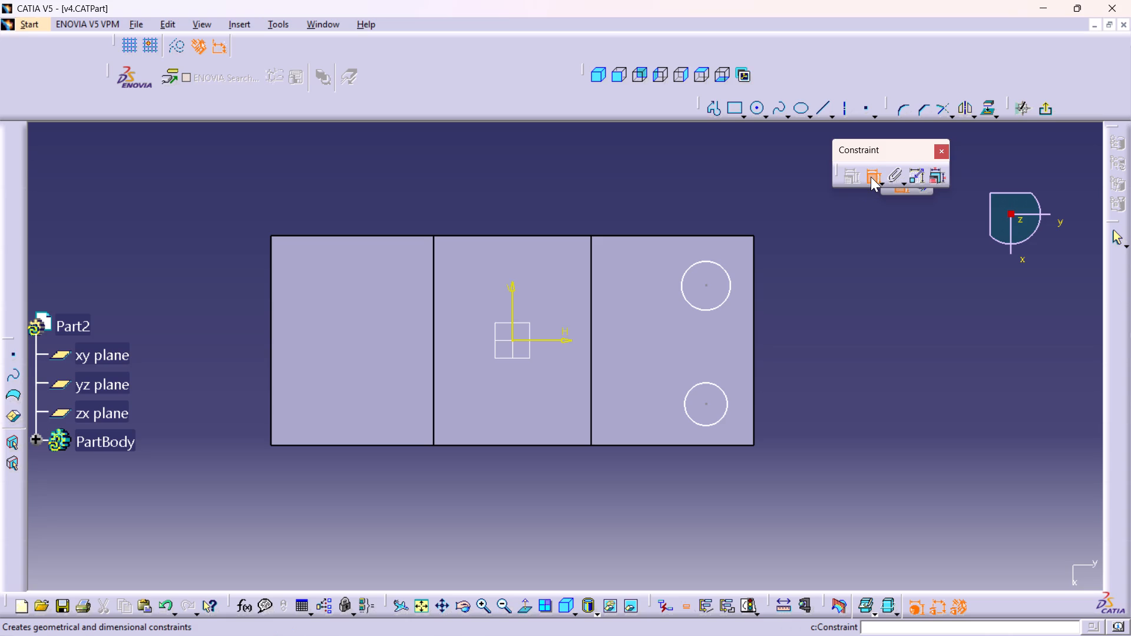
pyautogui.click(708, 286)
pyautogui.click(754, 282)
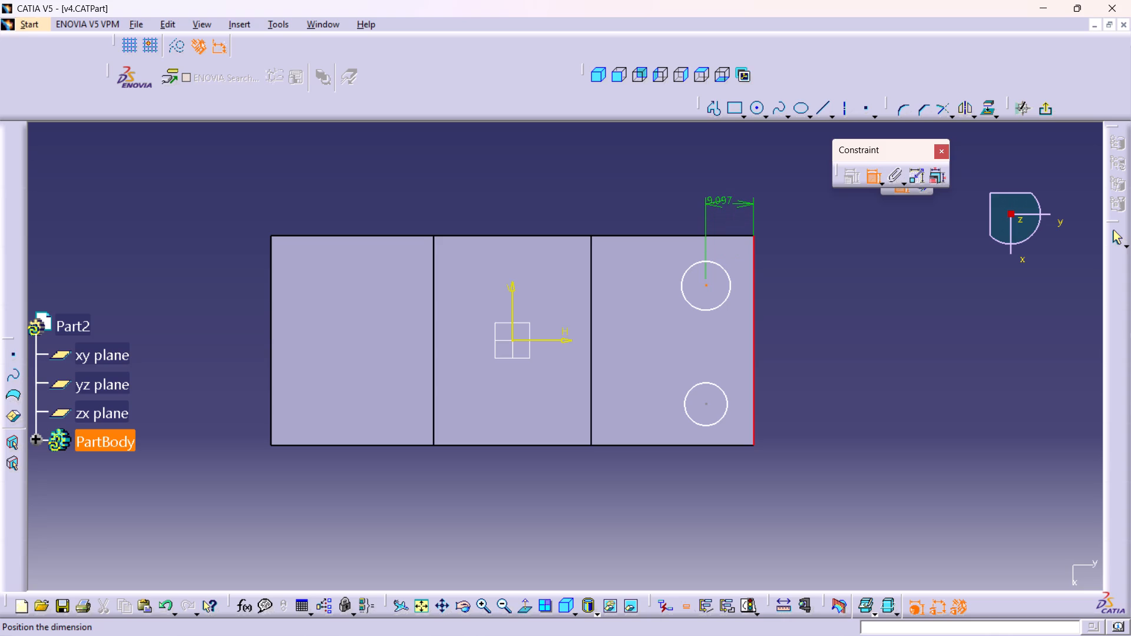
pyautogui.click(725, 197)
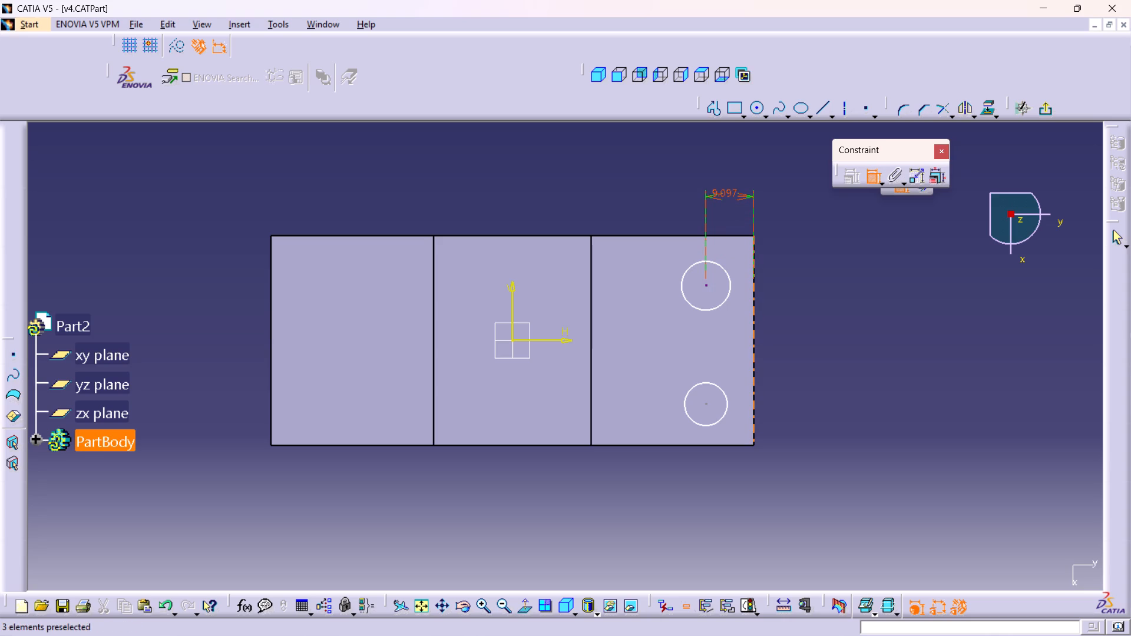
pyautogui.doubleClick(731, 195)
pyautogui.press('9')
pyautogui.press('Return')
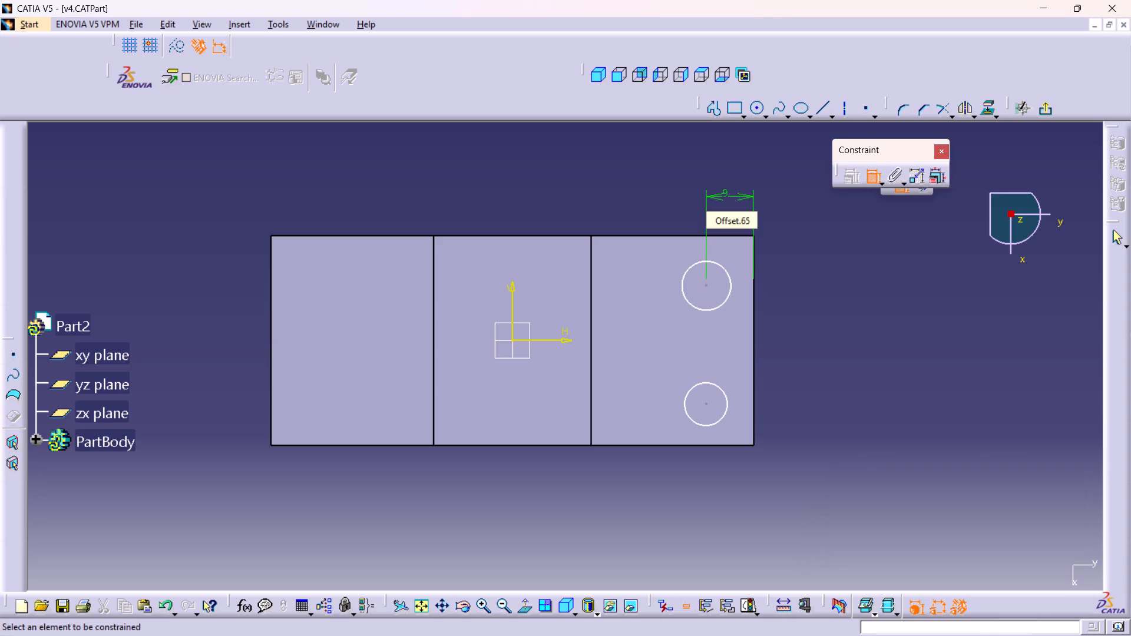
# Dimension the upper circle and set its diameter to 8 mm.
pyautogui.click(729, 300)
pyautogui.click(782, 250)
pyautogui.doubleClick(784, 245)
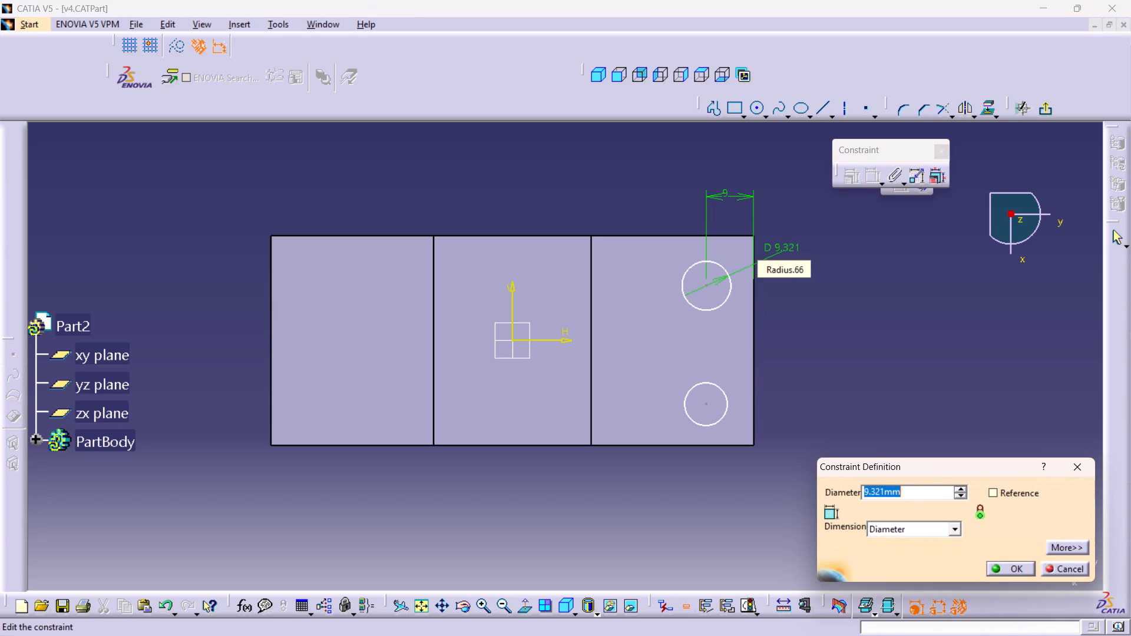
pyautogui.press('8')
pyautogui.press('Return')
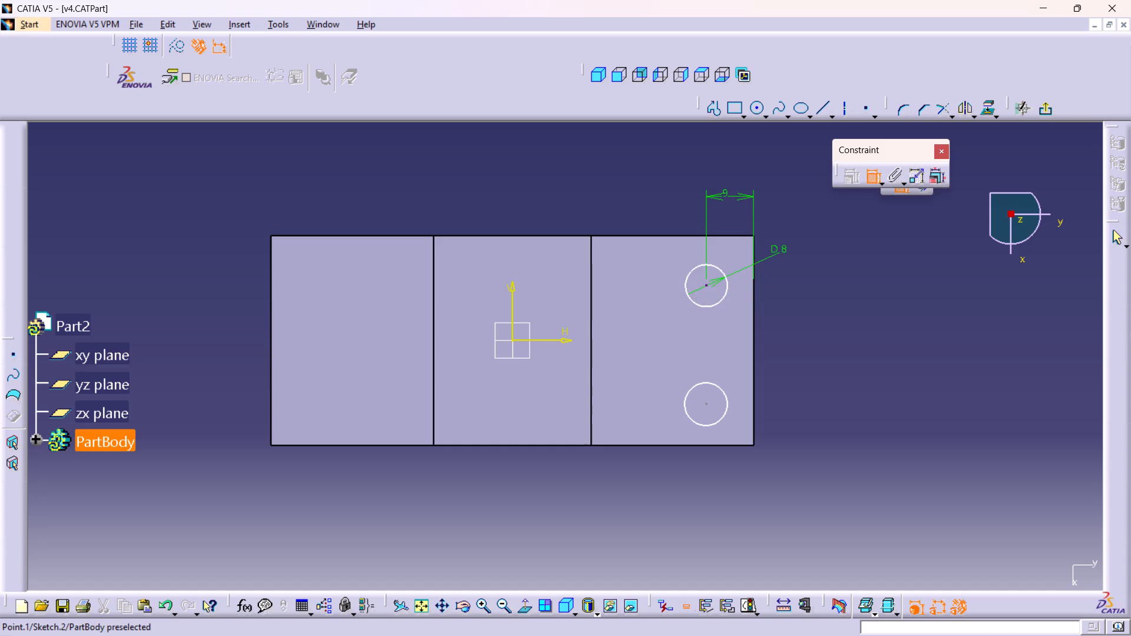
# Dimension the upper circle's centre from the flange's upper edge and set the distance to 9 mm.
pyautogui.click(707, 286)
pyautogui.click(730, 235)
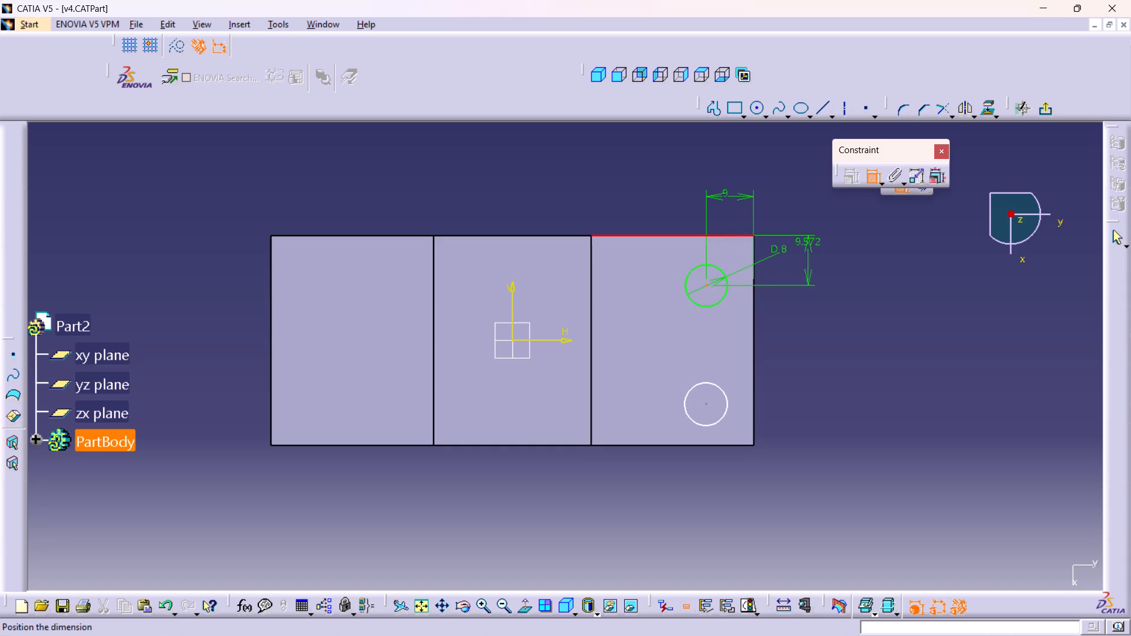
pyautogui.click(835, 260)
pyautogui.doubleClick(835, 253)
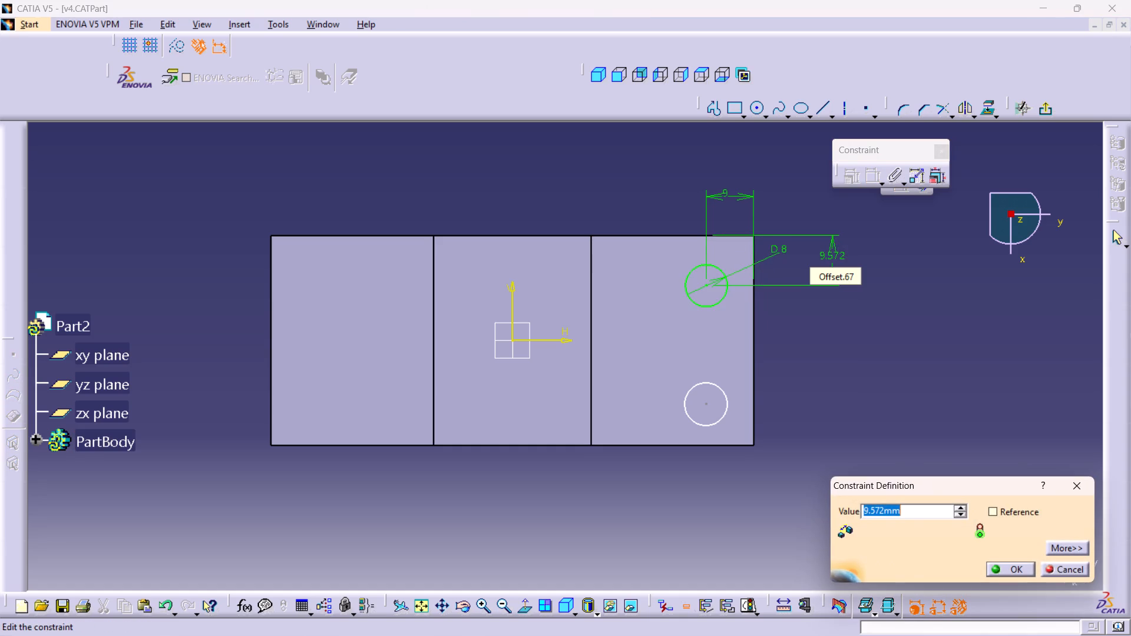
pyautogui.press('9')
pyautogui.press('Return')
# Dimension the lower circle on the right flange and set its diameter to 8 mm.
pyautogui.moveTo(781, 347); pyautogui.dragTo(777, 303, button='middle')
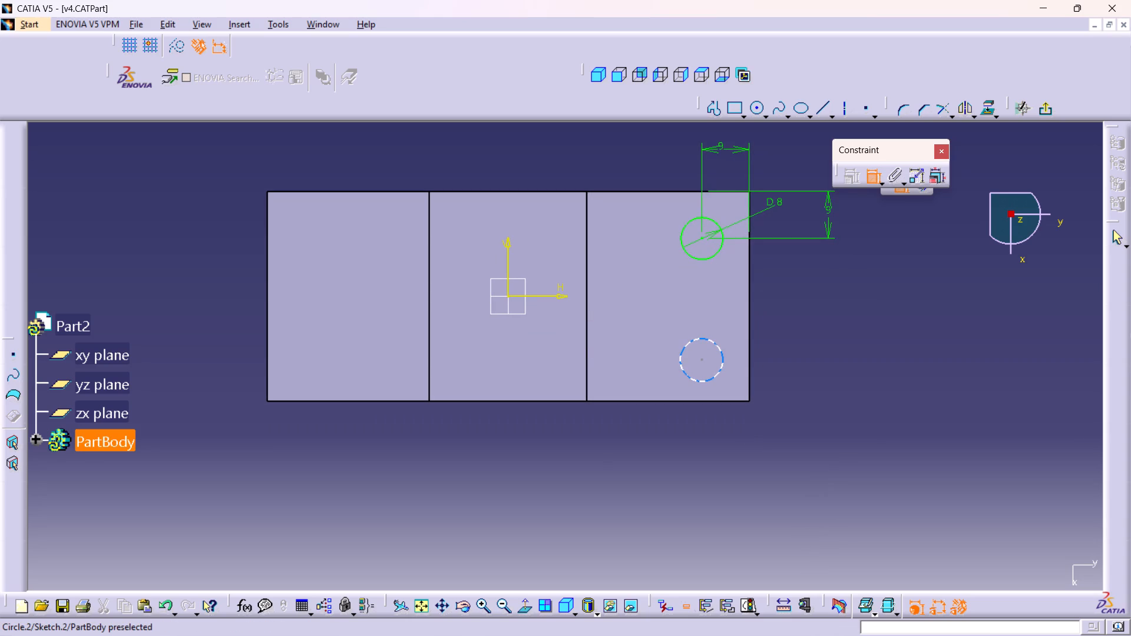
pyautogui.rightClick(720, 356)
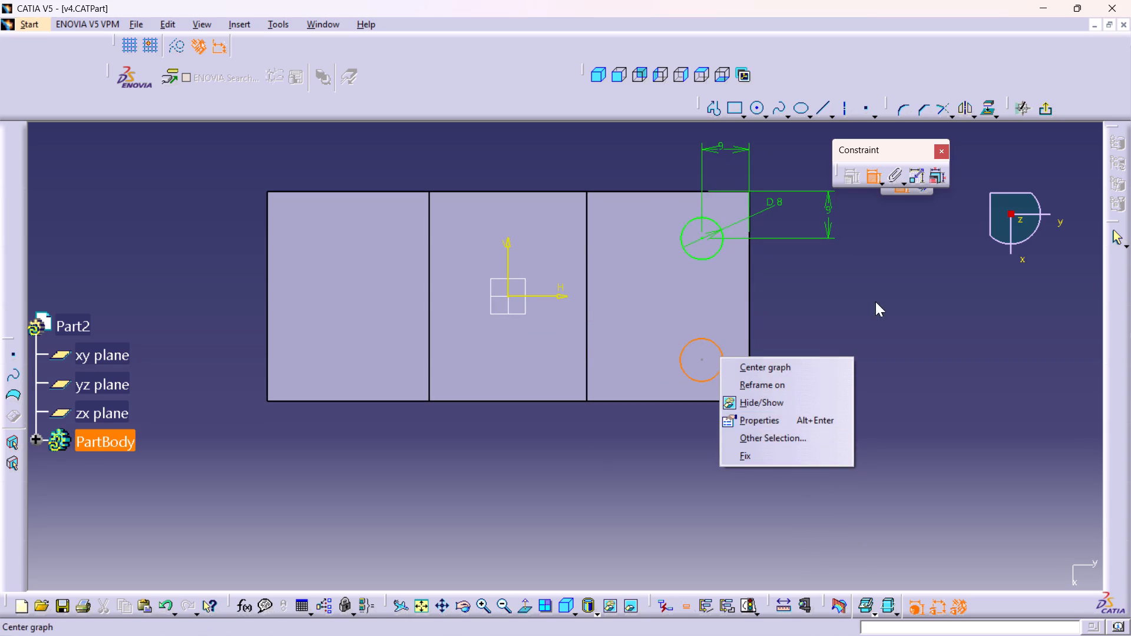
pyautogui.click(884, 290)
pyautogui.moveTo(719, 373); pyautogui.dragTo(723, 385)
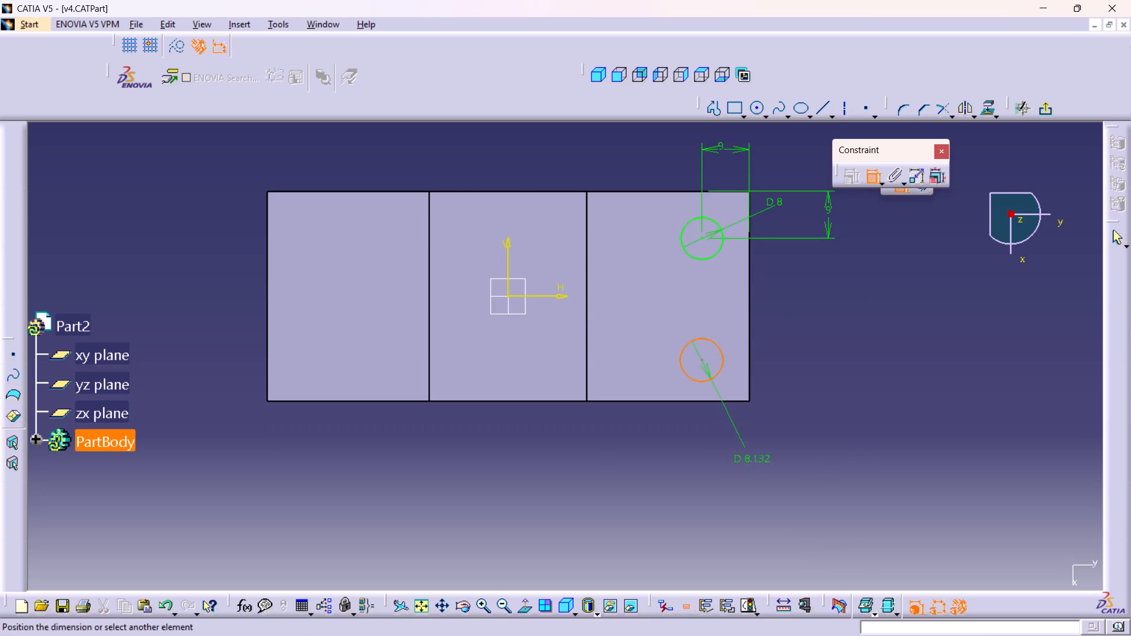
pyautogui.click(815, 439)
pyautogui.doubleClick(810, 432)
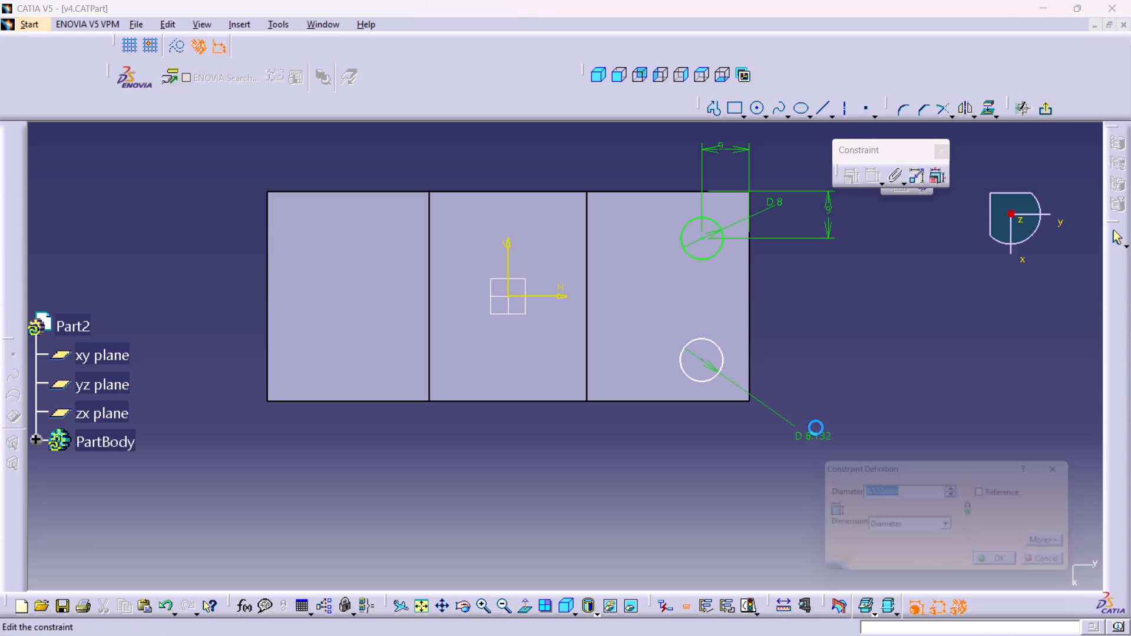
pyautogui.press('8')
pyautogui.press('Return')
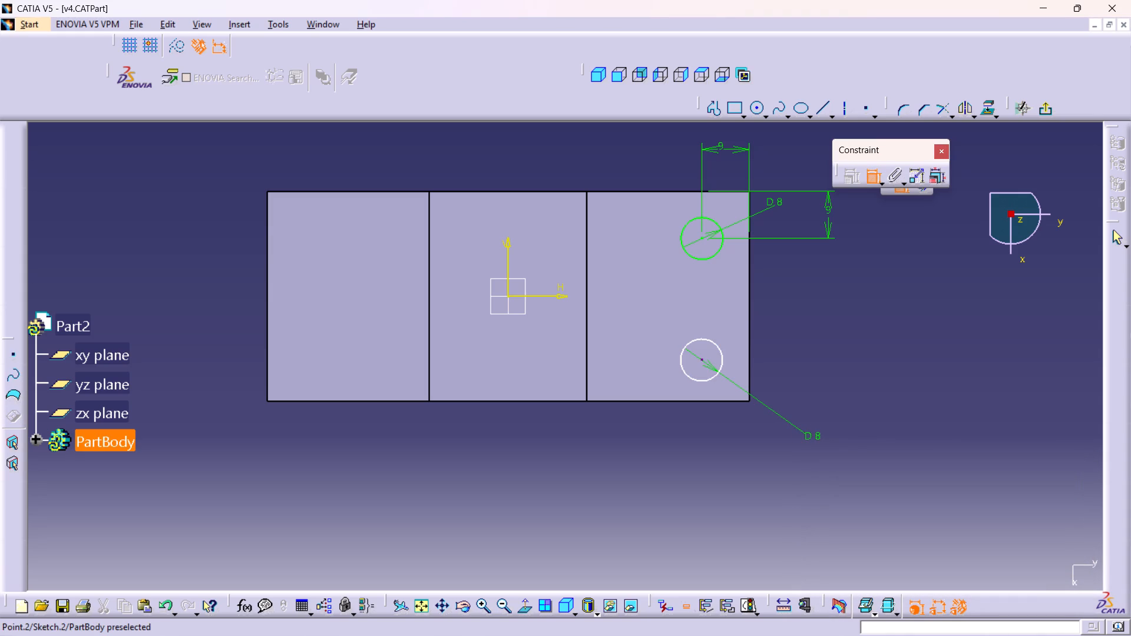
# Dimension the lower circle's centre from the flange's lower edge and set the distance to 9 mm.
pyautogui.click(700, 359)
pyautogui.click(717, 400)
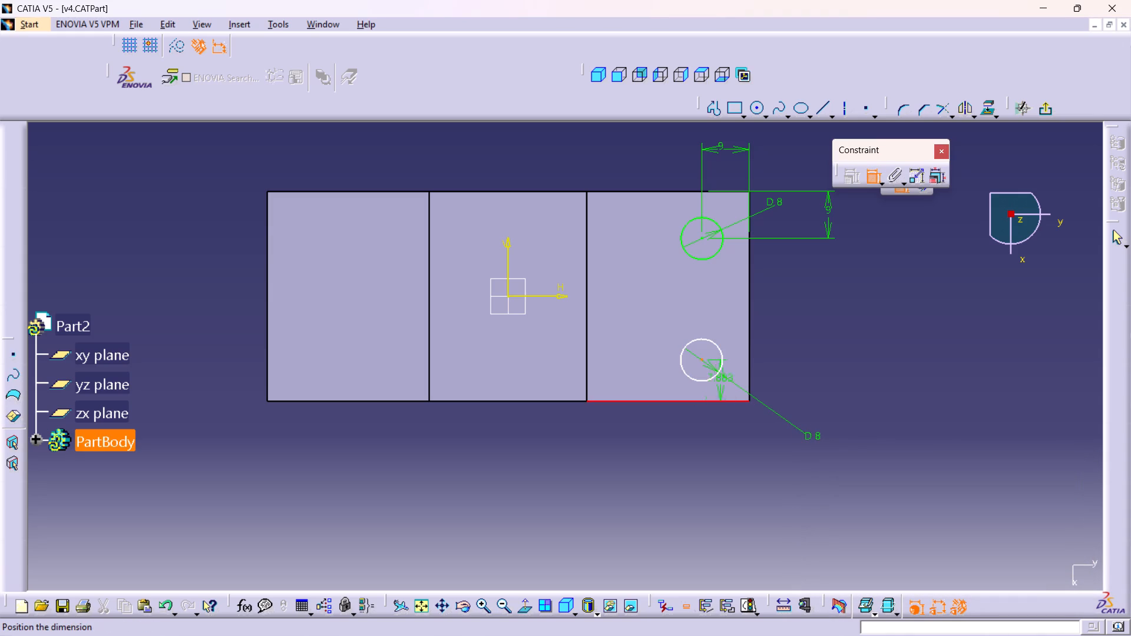
pyautogui.click(870, 374)
pyautogui.doubleClick(872, 369)
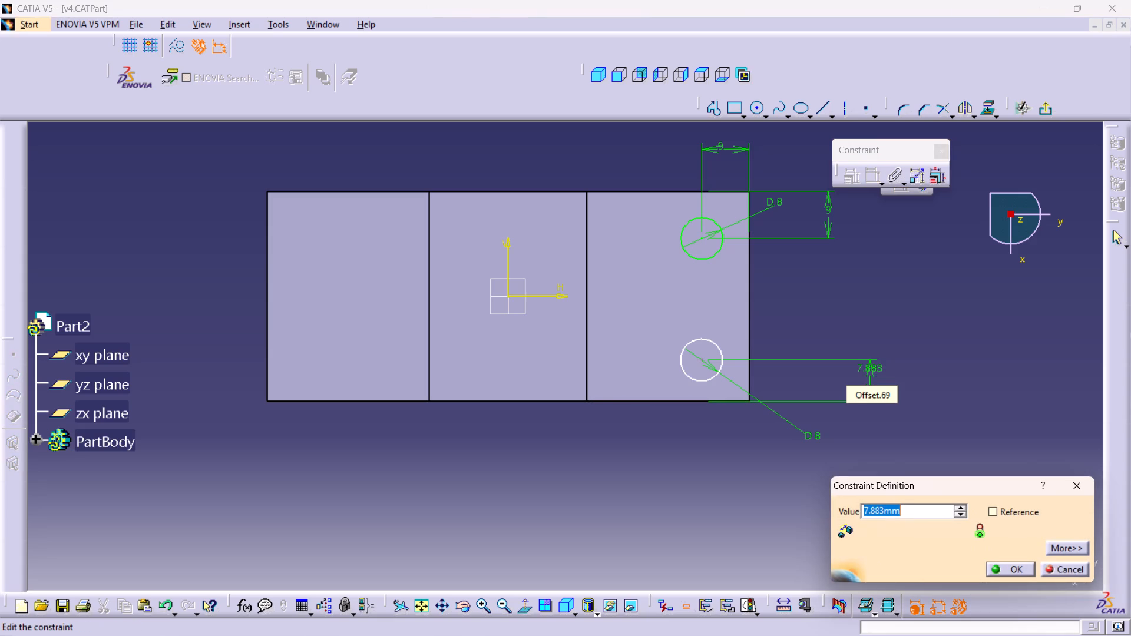
pyautogui.press('9')
pyautogui.press('Return')
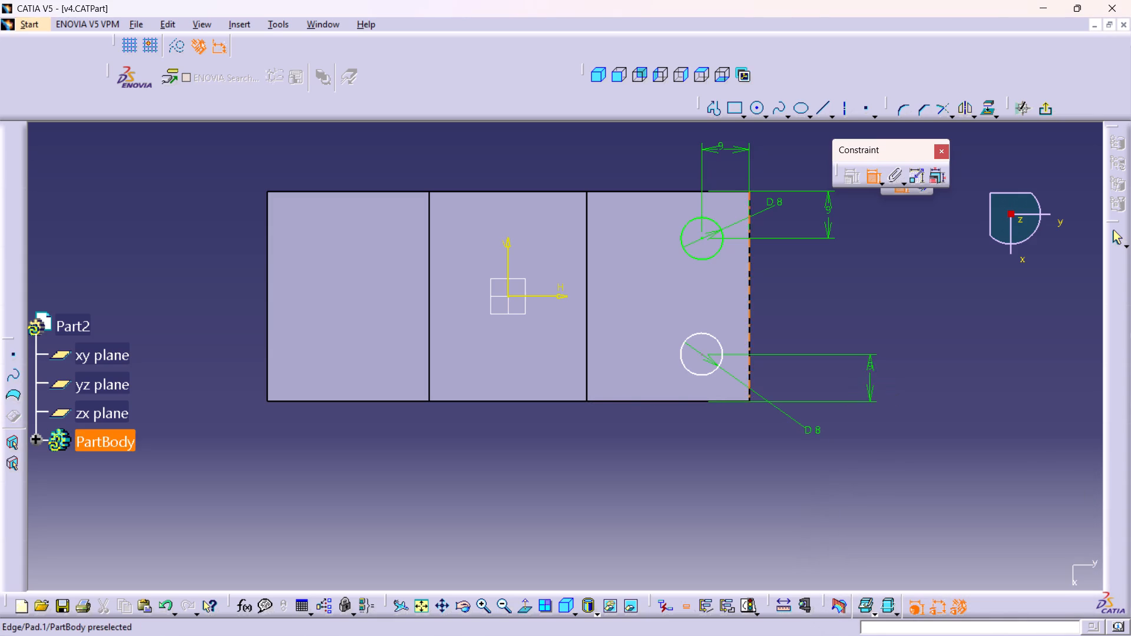
# Dimension the lower circle's centre from the flange's right outer edge and set the distance to 9 mm.
pyautogui.click(702, 355)
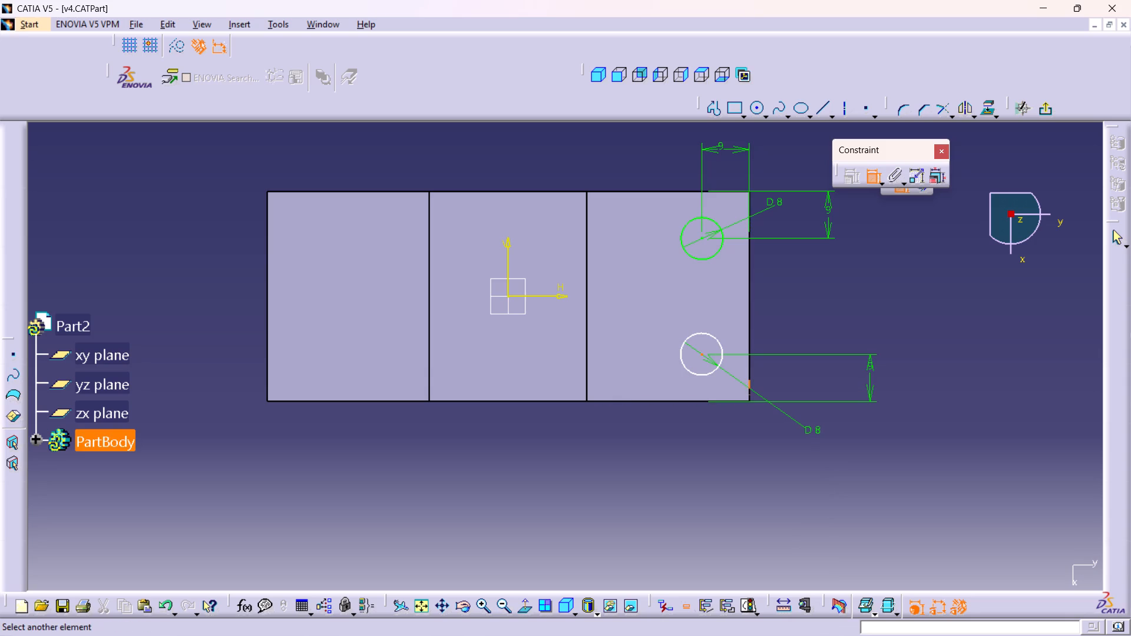
pyautogui.moveTo(752, 359); pyautogui.dragTo(748, 372)
pyautogui.click(724, 450)
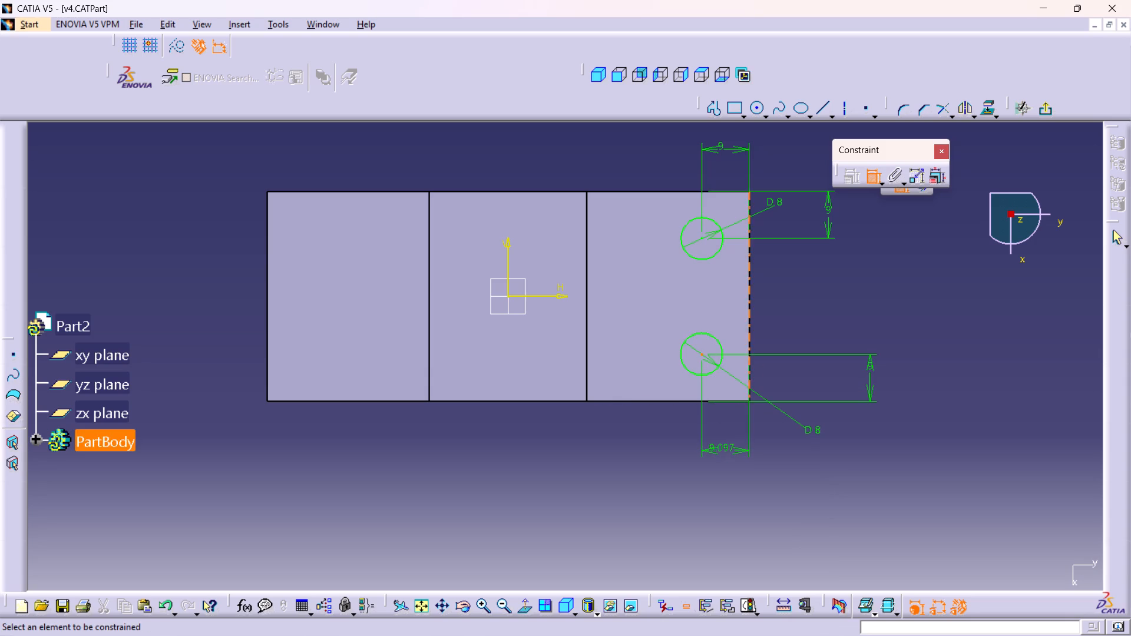
pyautogui.doubleClick(722, 444)
pyautogui.press('9')
pyautogui.press('Return')
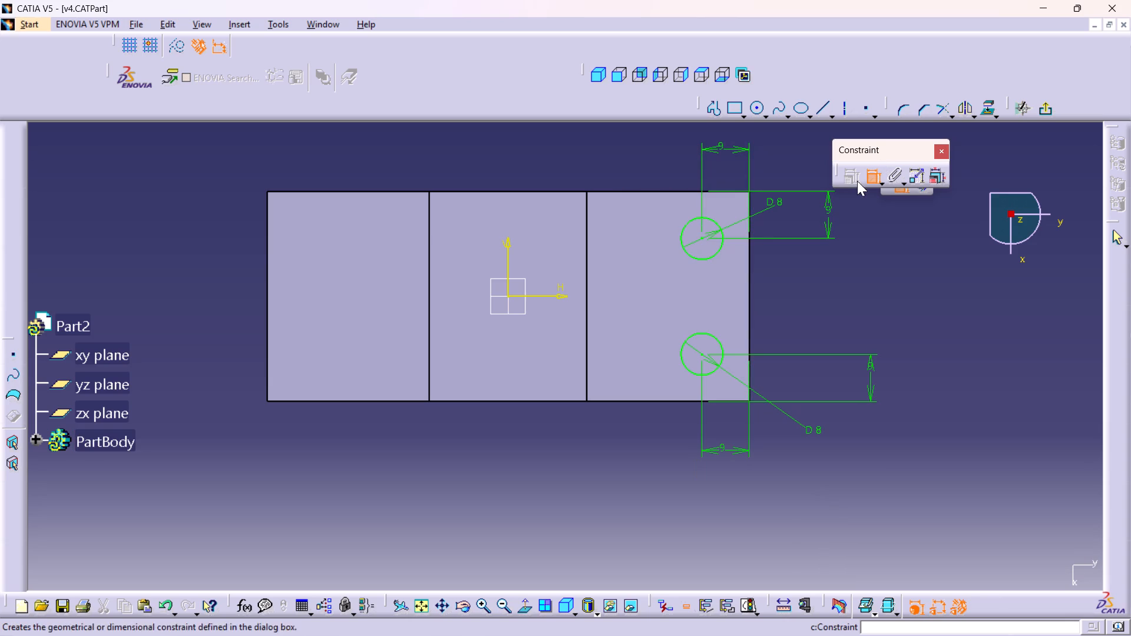
pyautogui.click(872, 173)
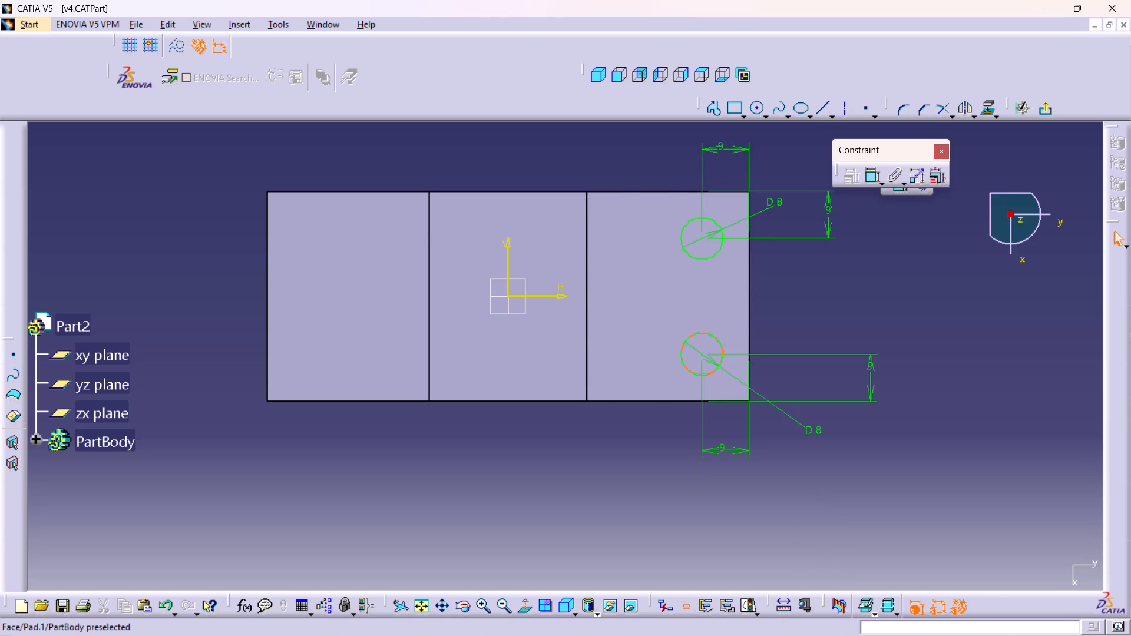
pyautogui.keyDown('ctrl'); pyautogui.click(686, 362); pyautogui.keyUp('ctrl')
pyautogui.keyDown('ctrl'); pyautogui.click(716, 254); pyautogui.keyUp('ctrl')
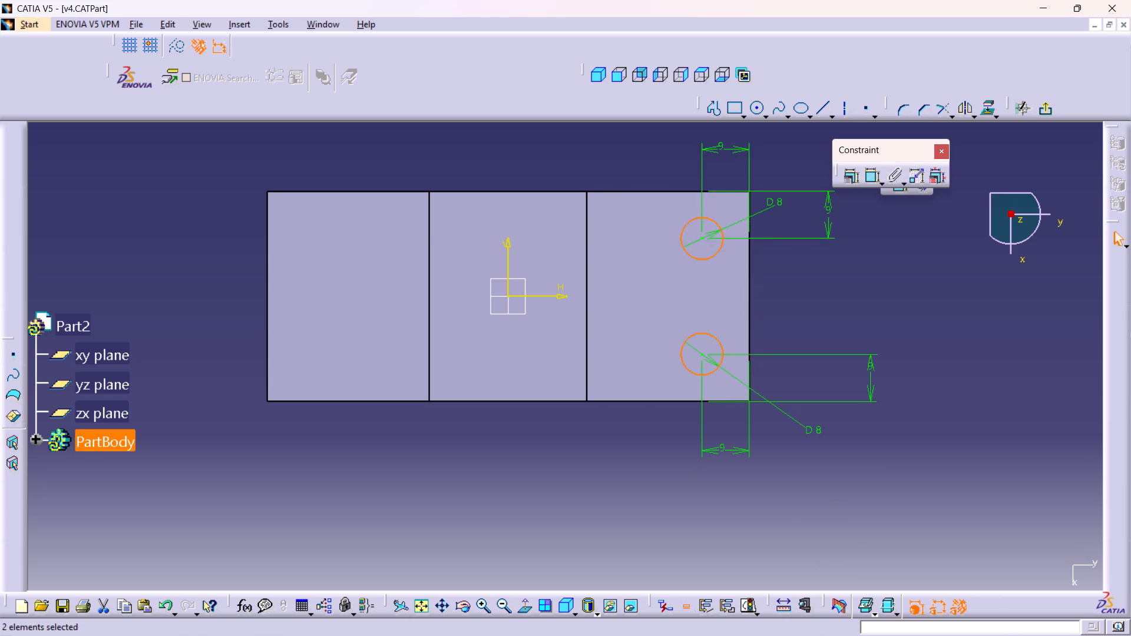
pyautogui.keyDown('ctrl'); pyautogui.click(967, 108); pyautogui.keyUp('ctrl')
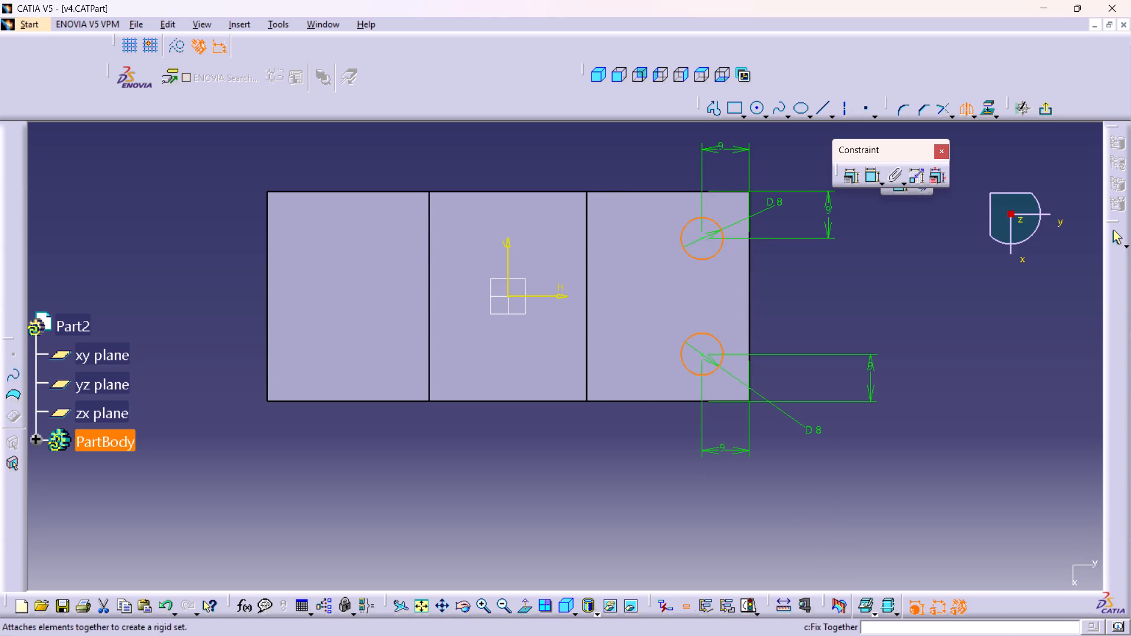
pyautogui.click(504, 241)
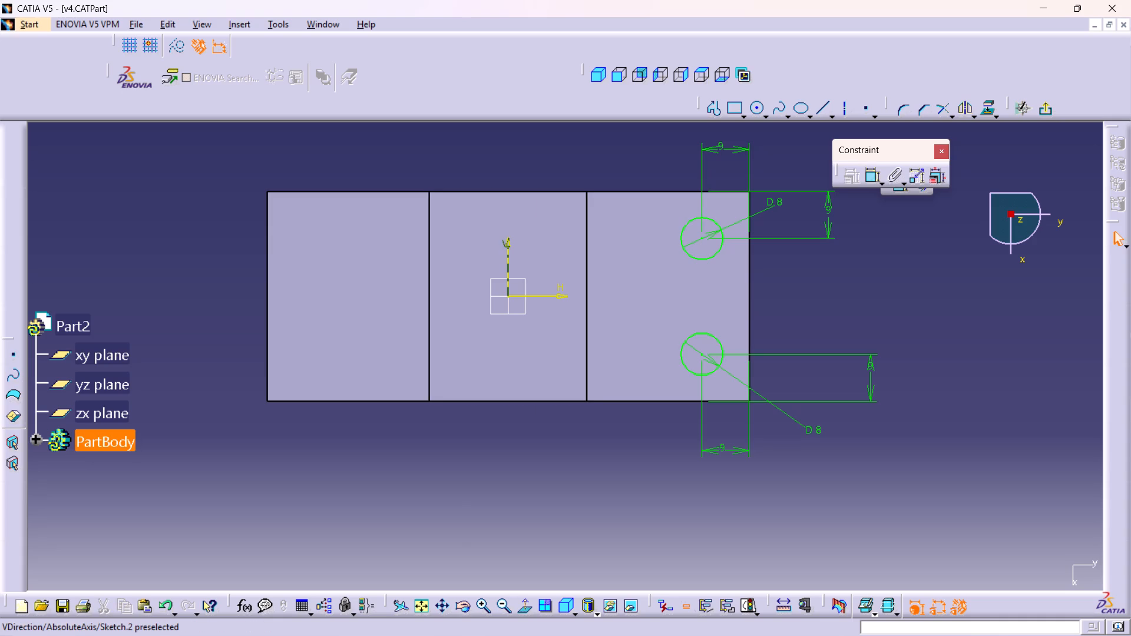
# Mirror both circles about the sketch's vertical axis onto the left flange.
pyautogui.keyDown('ctrl'); pyautogui.click(687, 372); pyautogui.keyUp('ctrl')
pyautogui.keyDown('ctrl'); pyautogui.click(717, 256); pyautogui.keyUp('ctrl')
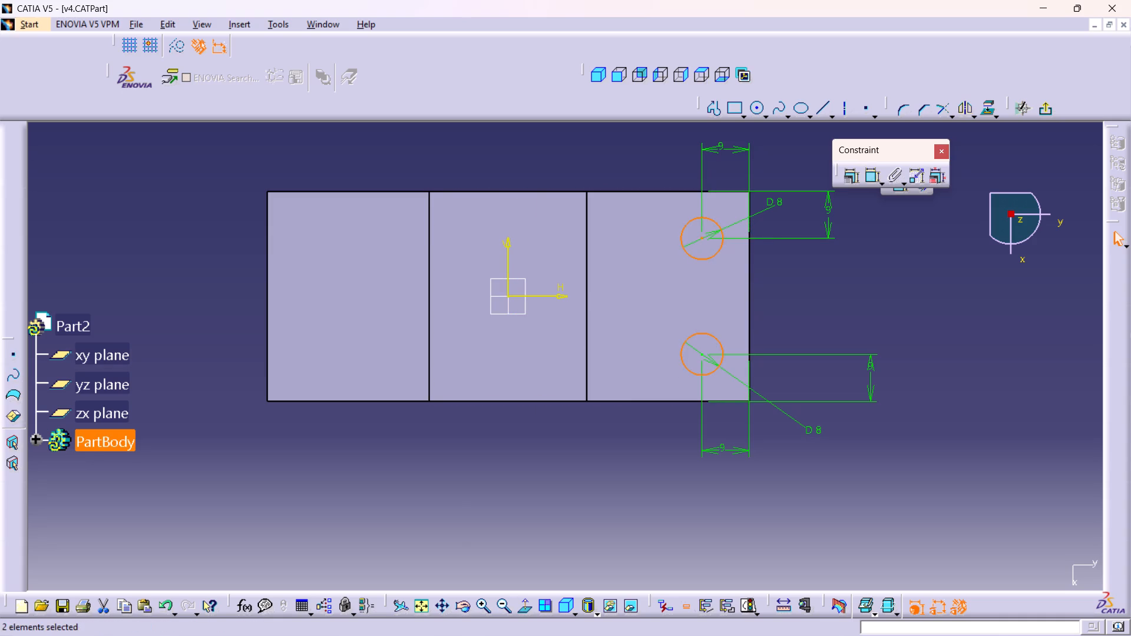
pyautogui.click(965, 107)
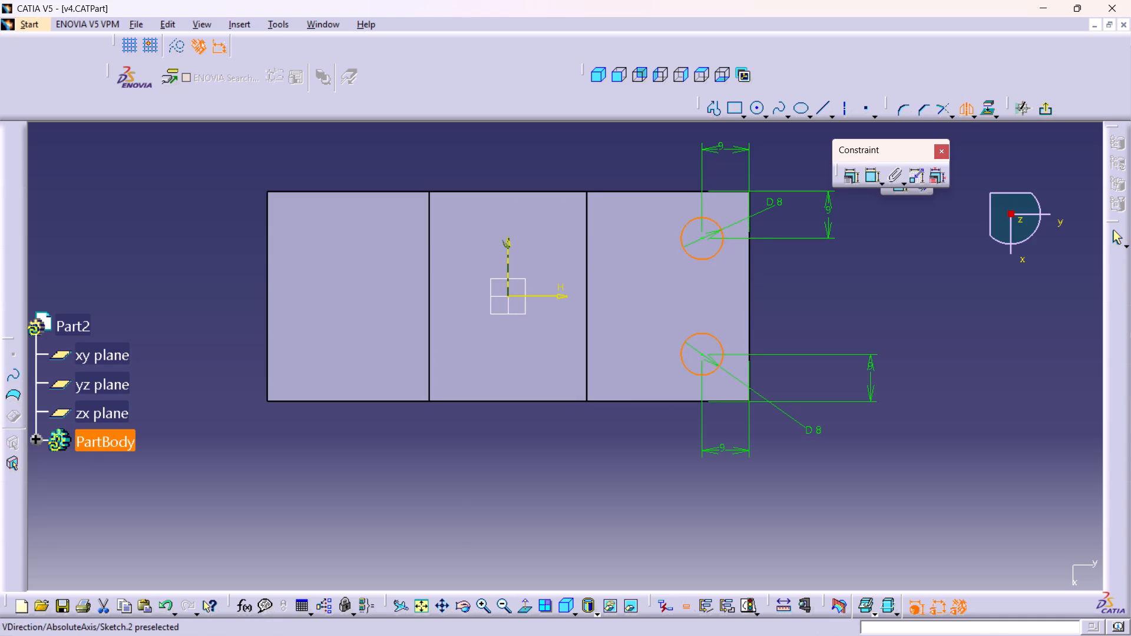
pyautogui.click(508, 247)
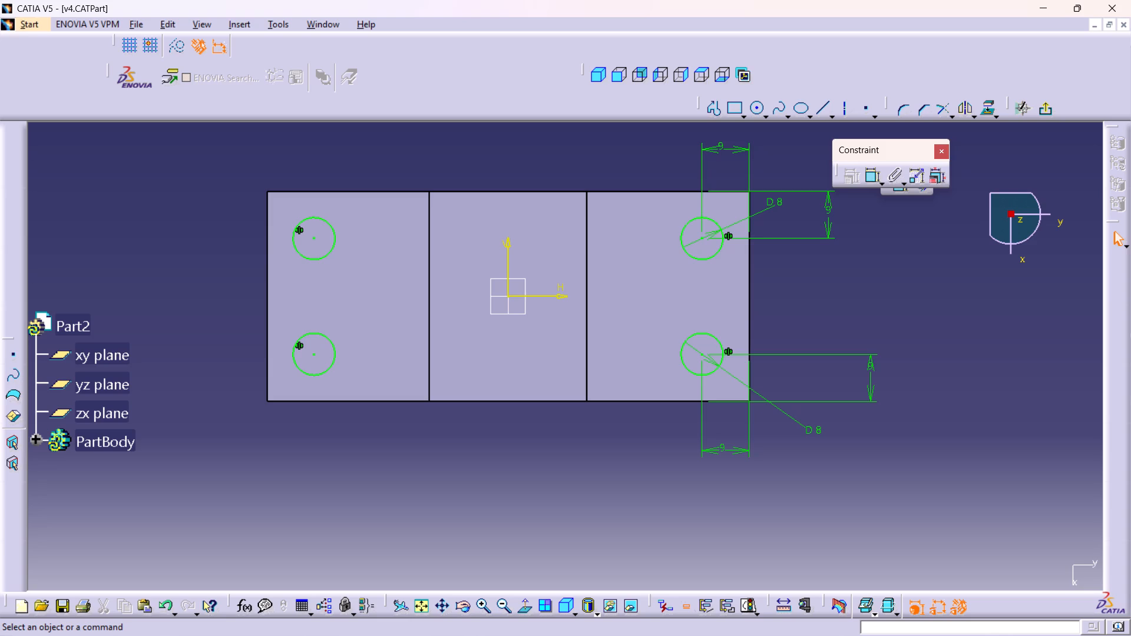
# Exit the sketch and pocket the four circles 20 mm deep down through both flanges.
pyautogui.click(1044, 113)
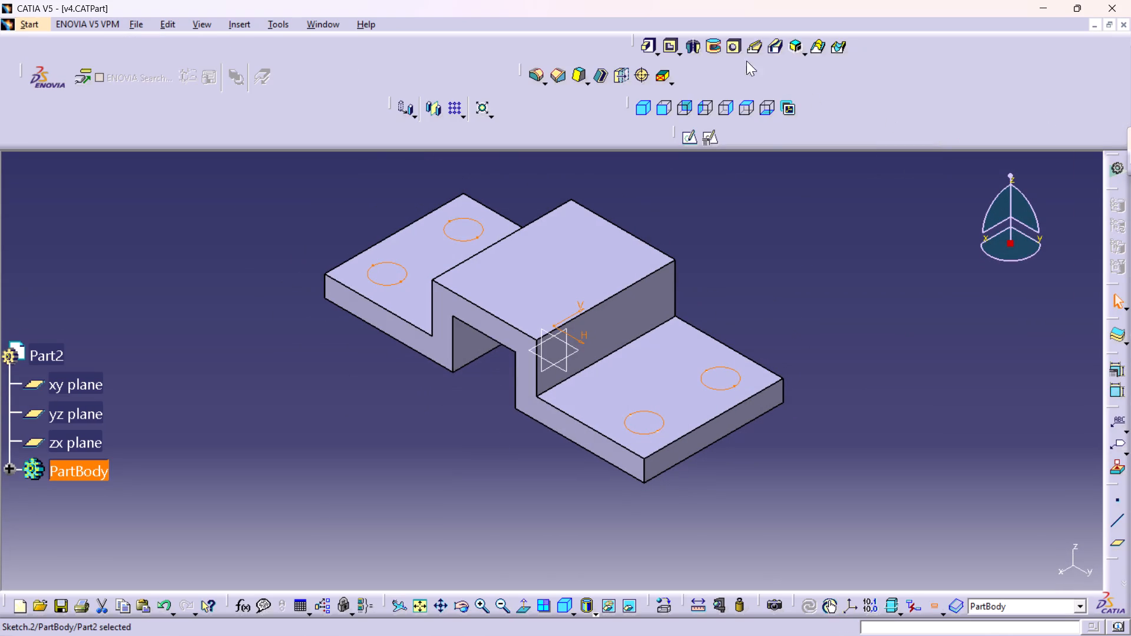
pyautogui.click(669, 42)
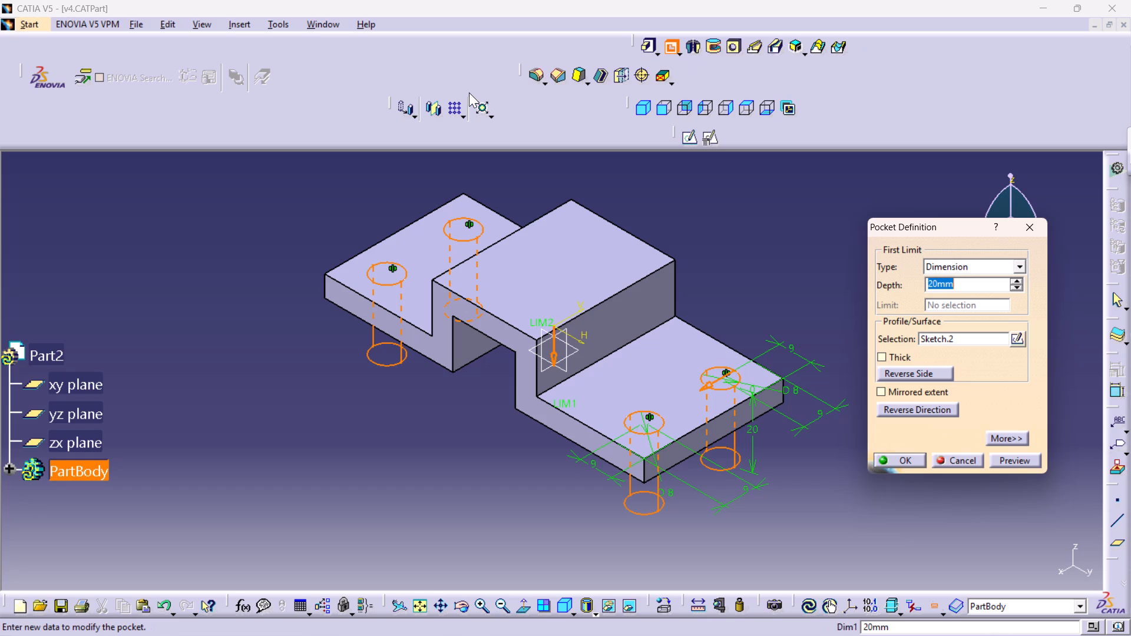
pyautogui.click(904, 460)
pyautogui.click(834, 322)
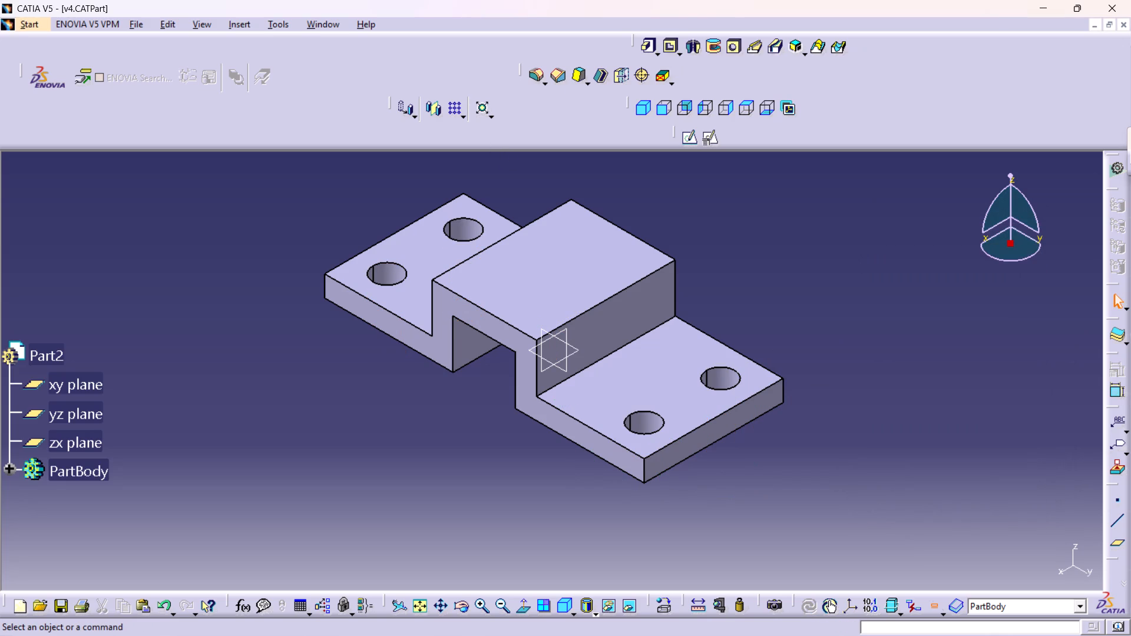
# Fillet the two long outer edges of the raised section's top face with a 2 mm radius.
pyautogui.moveTo(821, 255); pyautogui.dragTo(822, 271, button='middle')
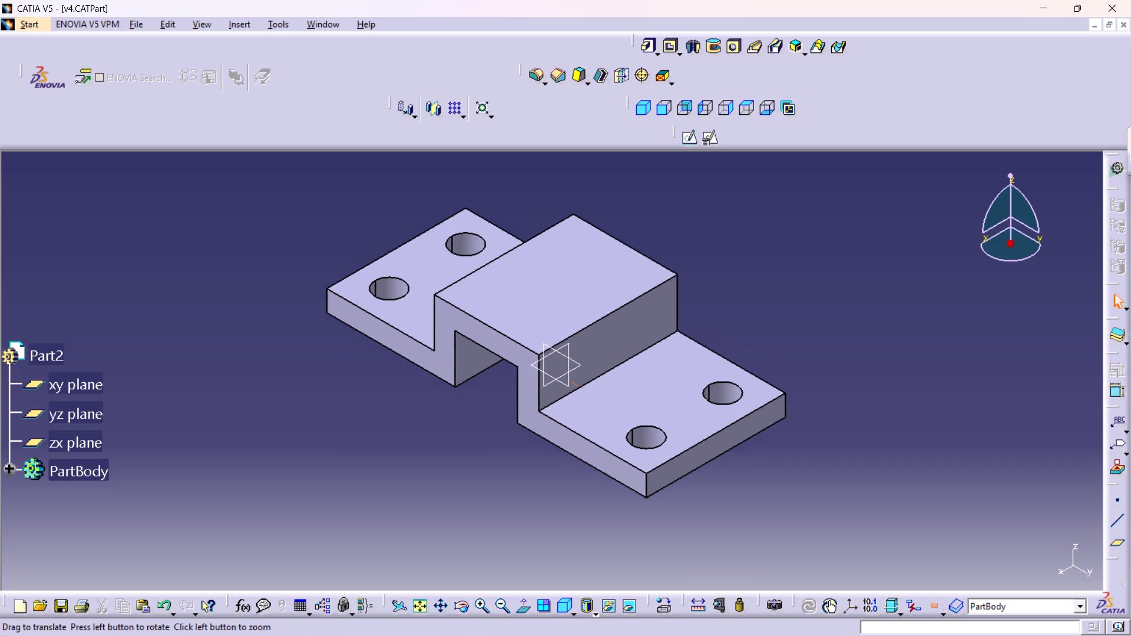
pyautogui.moveTo(822, 271); pyautogui.dragTo(828, 302, button='middle')
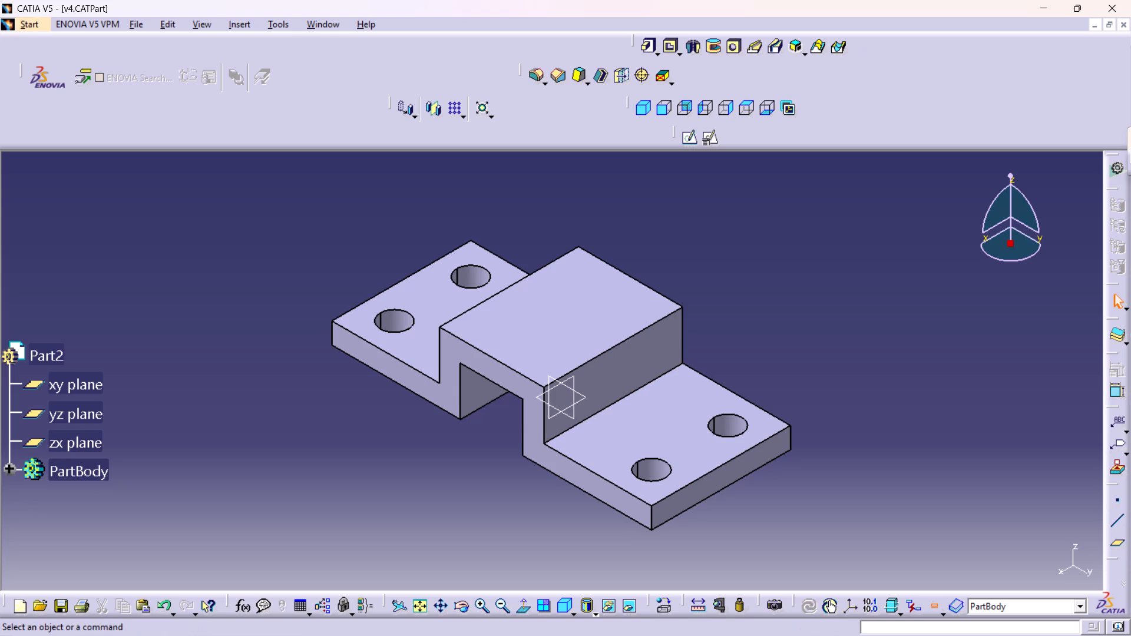
pyautogui.click(595, 357)
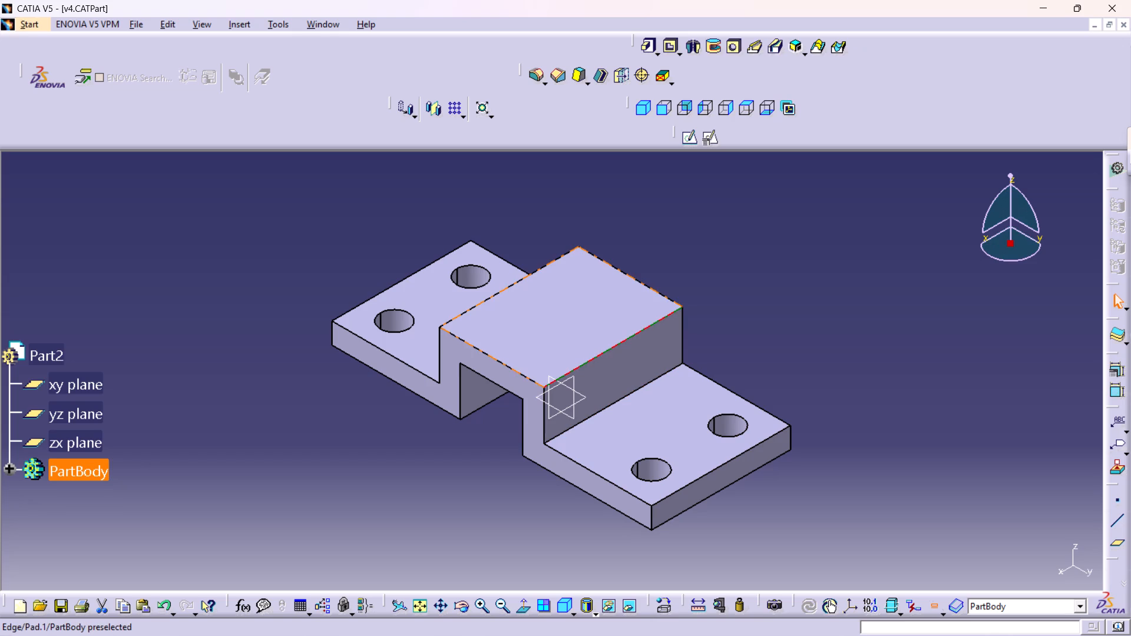
pyautogui.keyDown('ctrl'); pyautogui.click(495, 293); pyautogui.keyUp('ctrl')
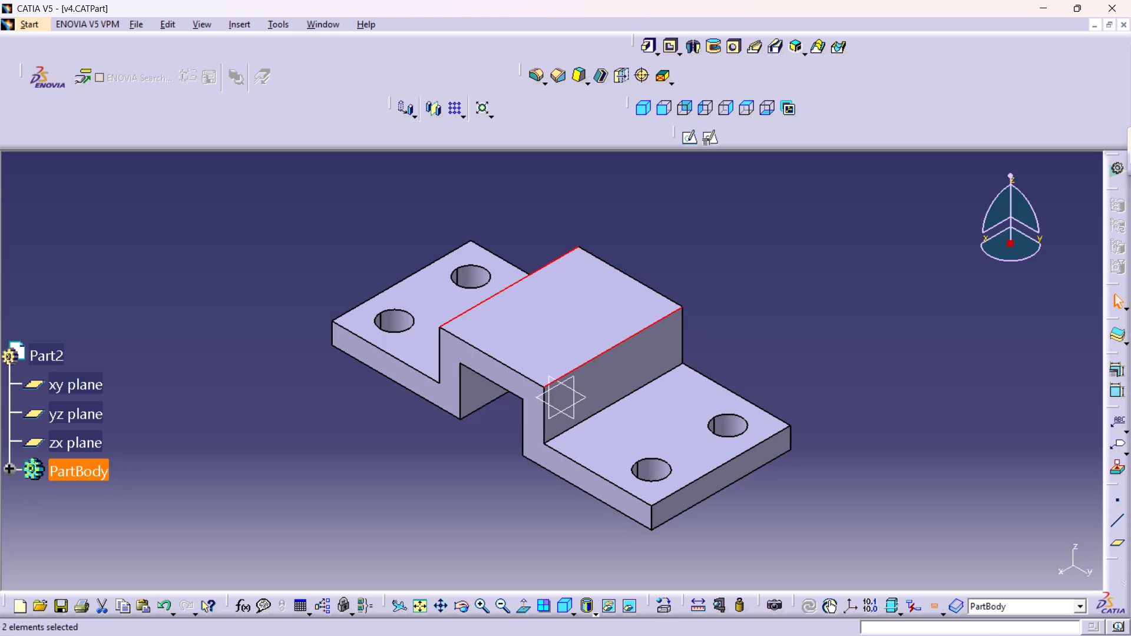
pyautogui.click(532, 68)
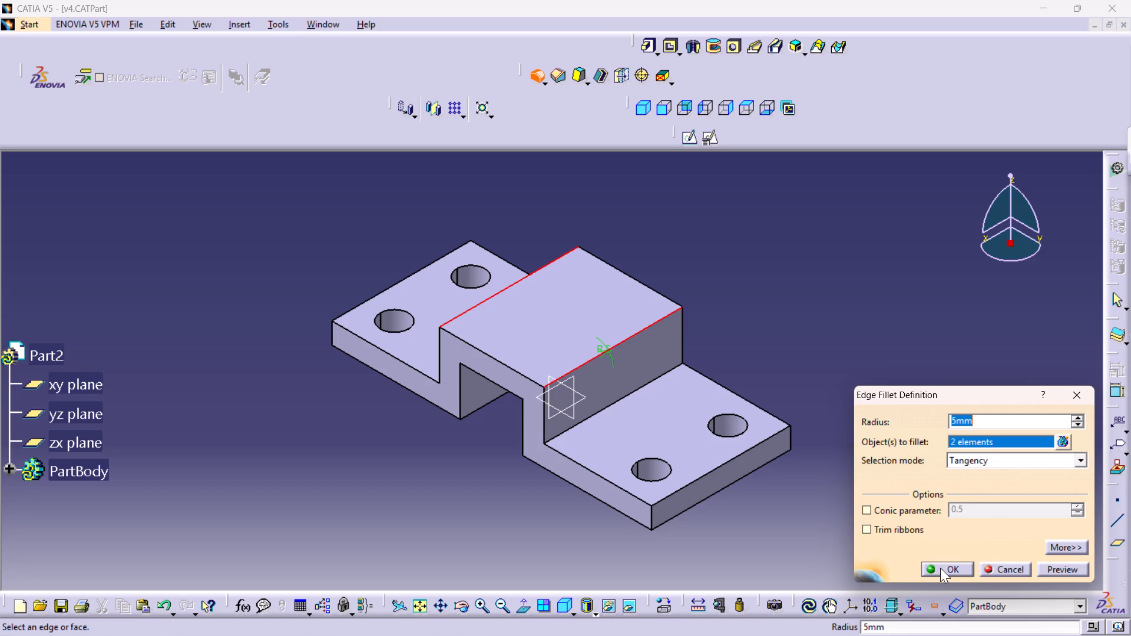
pyautogui.press('2')
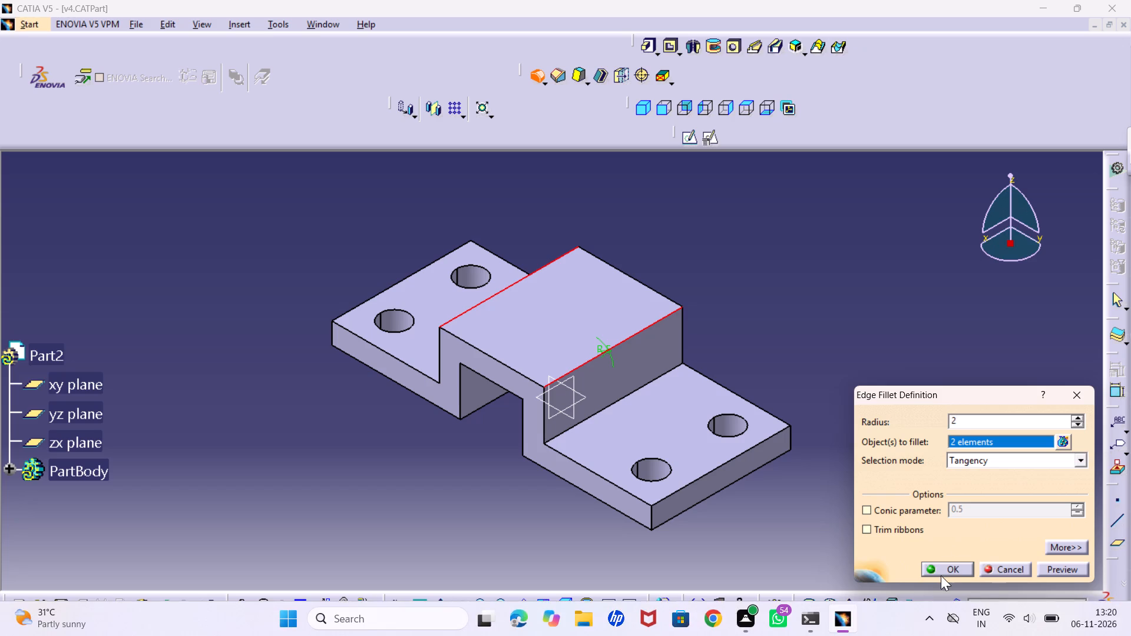
pyautogui.click(941, 574)
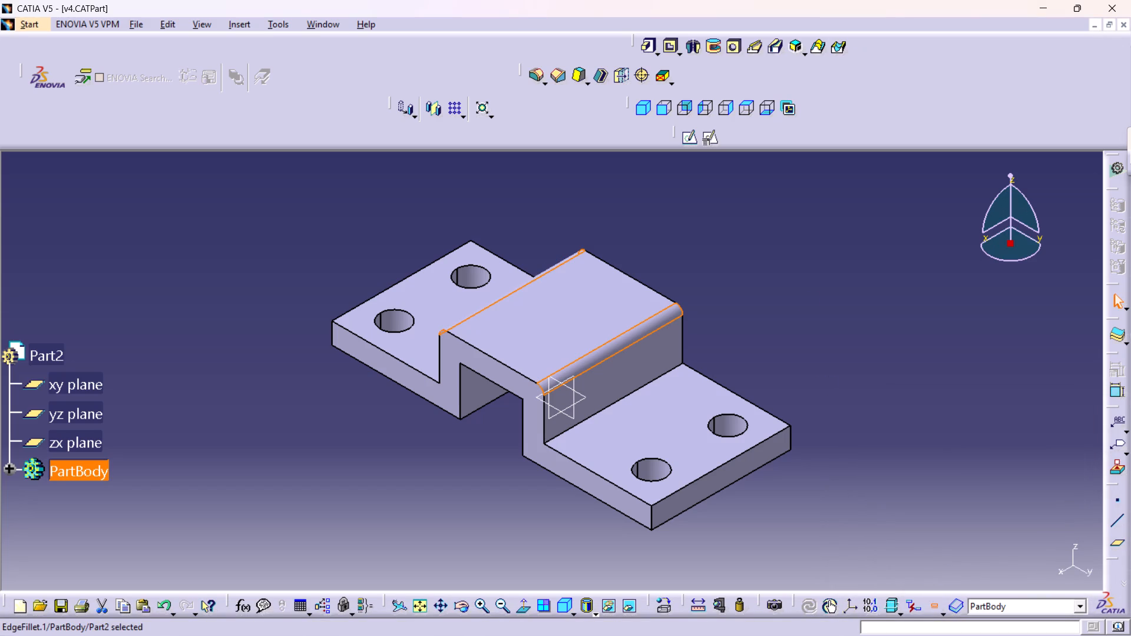
pyautogui.click(808, 304)
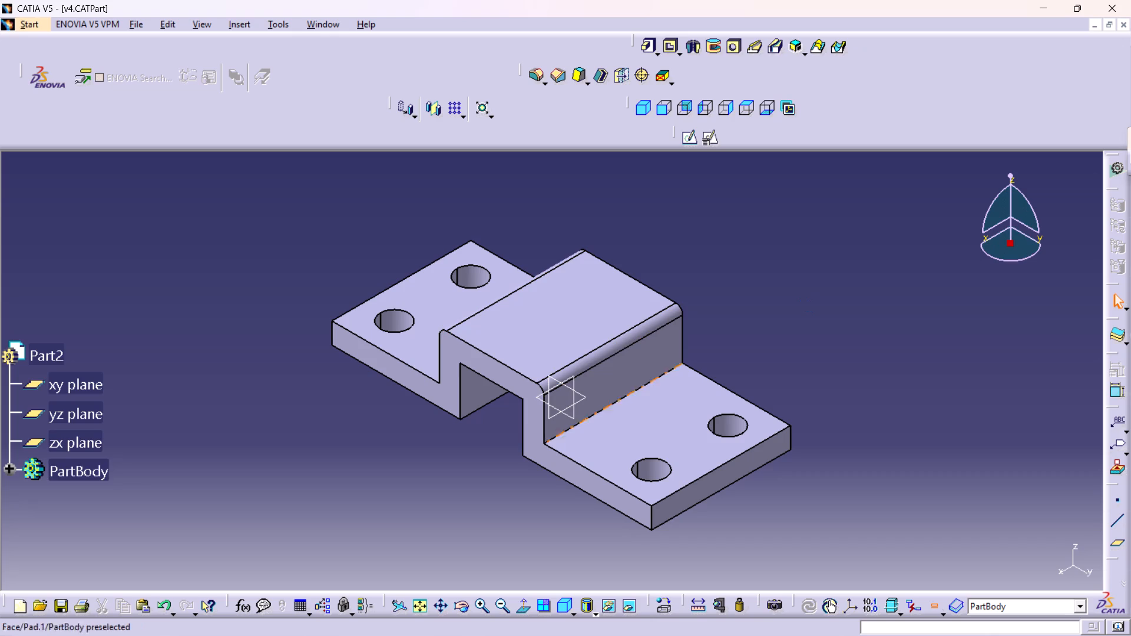
# Fillet the two inner edges where the raised section's side walls meet the flanges with a 2 mm radius.
pyautogui.click(600, 412)
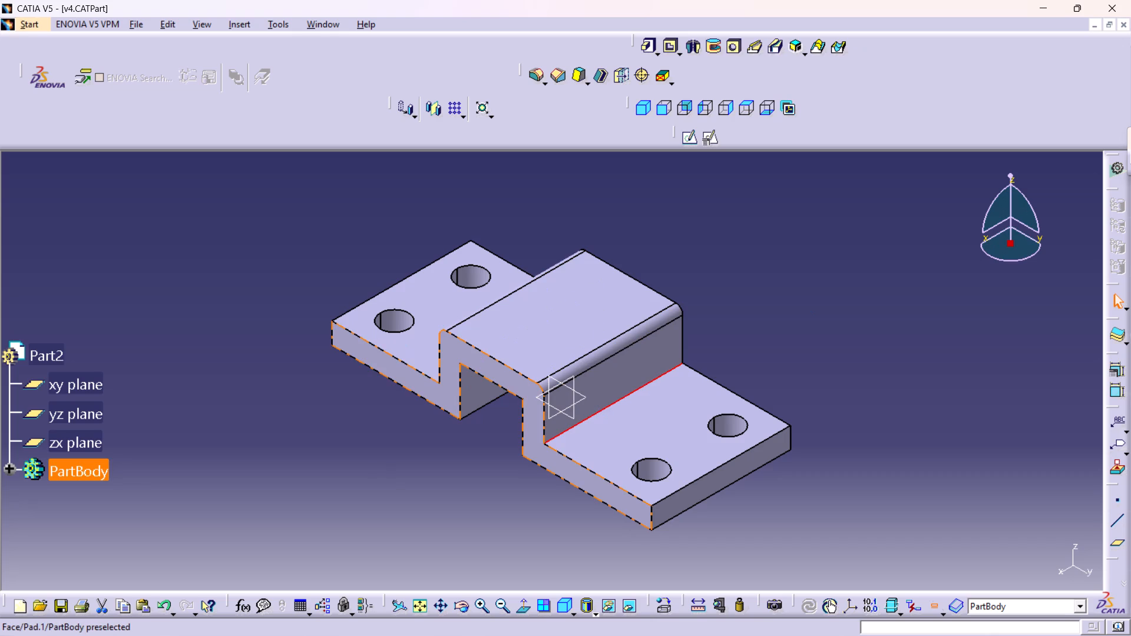
pyautogui.keyDown('ctrl'); pyautogui.moveTo(363, 344); pyautogui.dragTo(504, 343, button='middle'); pyautogui.keyUp('ctrl')
pyautogui.keyDown('ctrl'); pyautogui.moveTo(363, 344); pyautogui.dragTo(504, 343, button='right'); pyautogui.keyUp('ctrl')
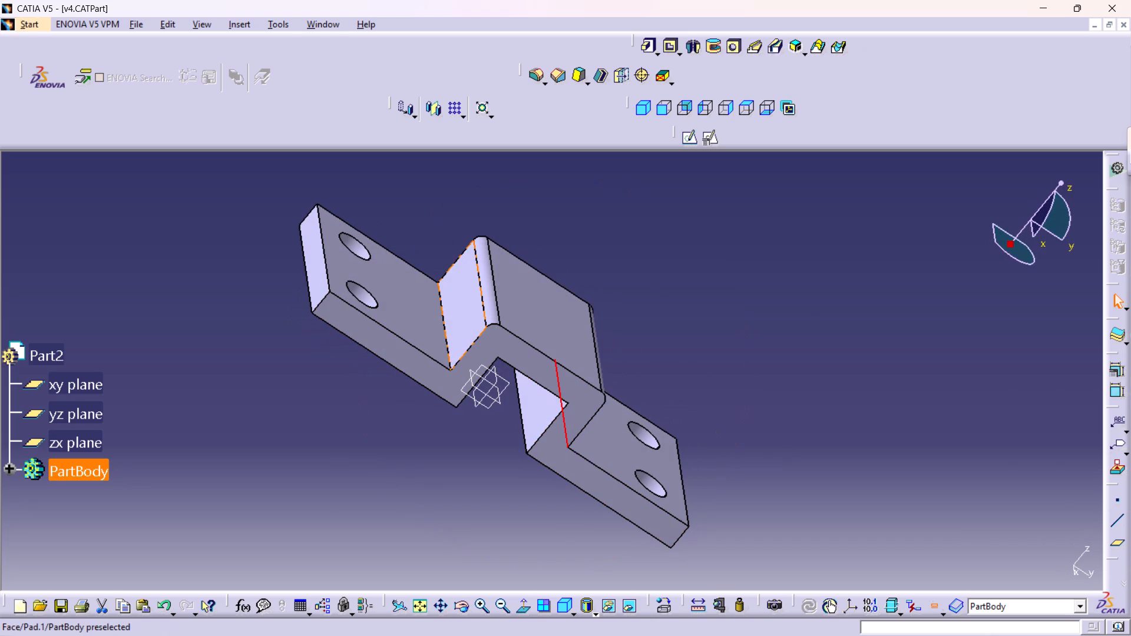
pyautogui.click(444, 333)
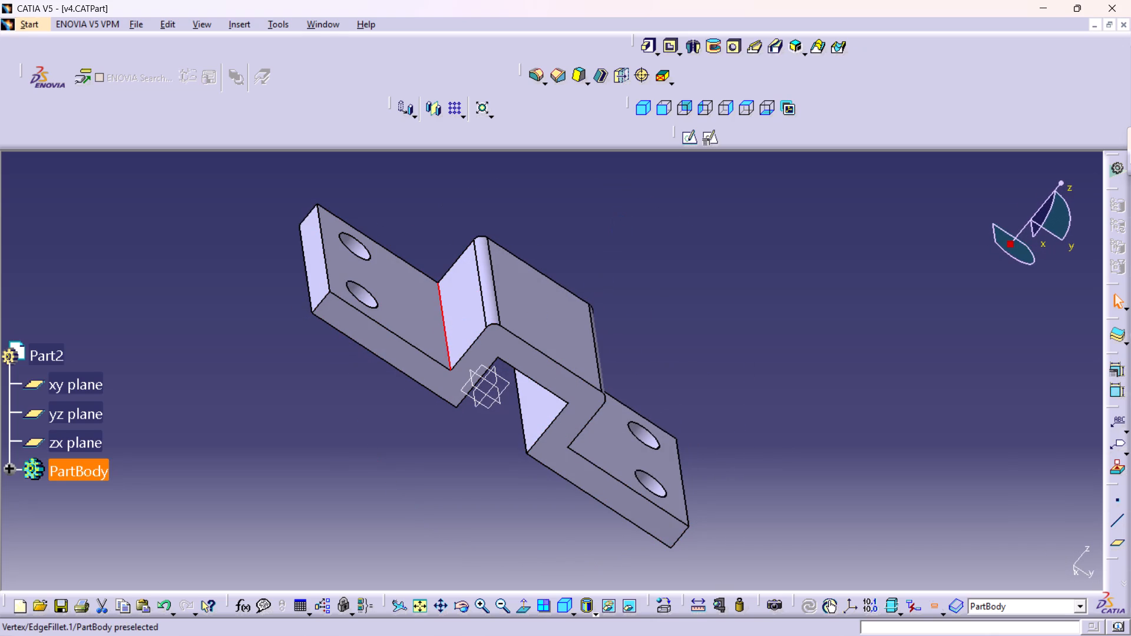
pyautogui.keyDown('ctrl'); pyautogui.moveTo(709, 353); pyautogui.dragTo(574, 324, button='middle'); pyautogui.keyUp('ctrl')
pyautogui.keyDown('ctrl'); pyautogui.moveTo(709, 352); pyautogui.dragTo(574, 324, button='right'); pyautogui.keyUp('ctrl')
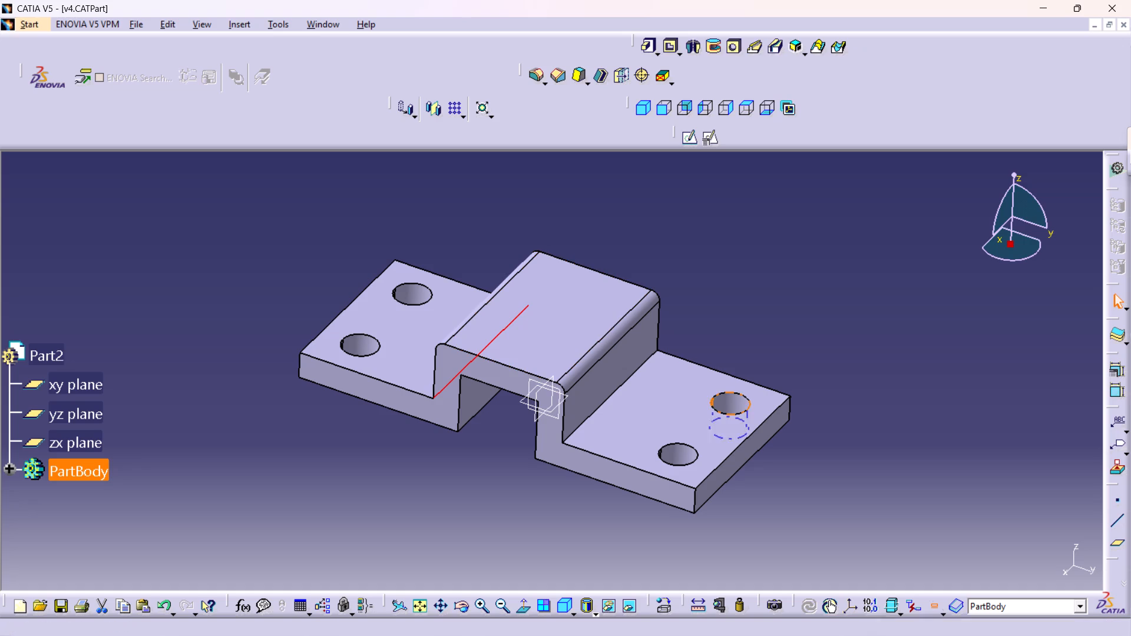
pyautogui.keyDown('ctrl'); pyautogui.click(616, 393); pyautogui.keyUp('ctrl')
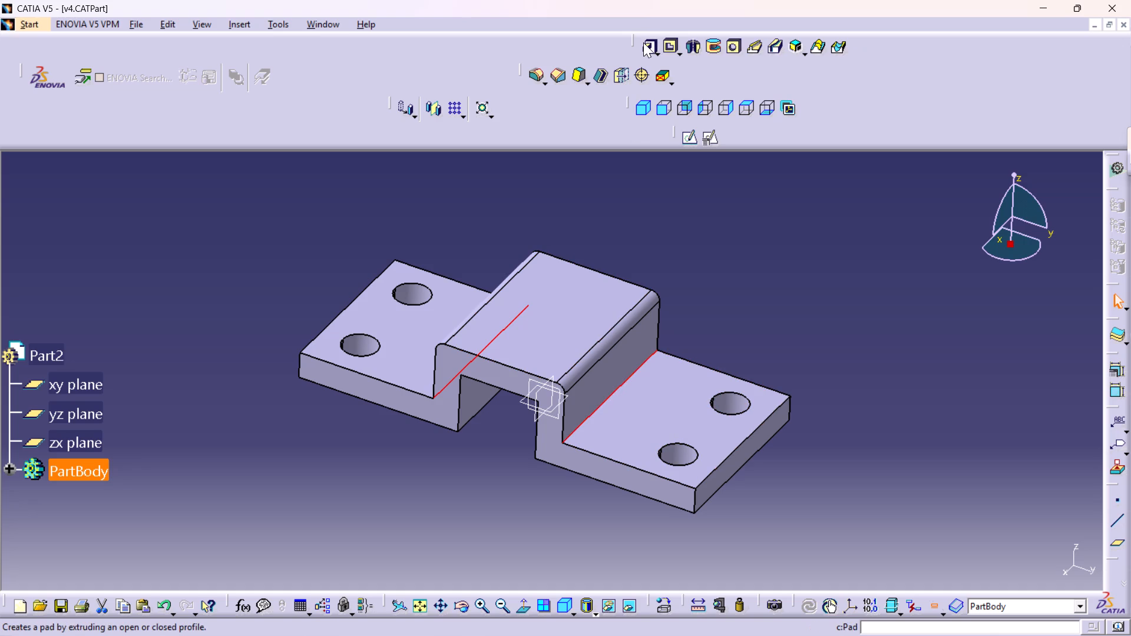
pyautogui.click(540, 79)
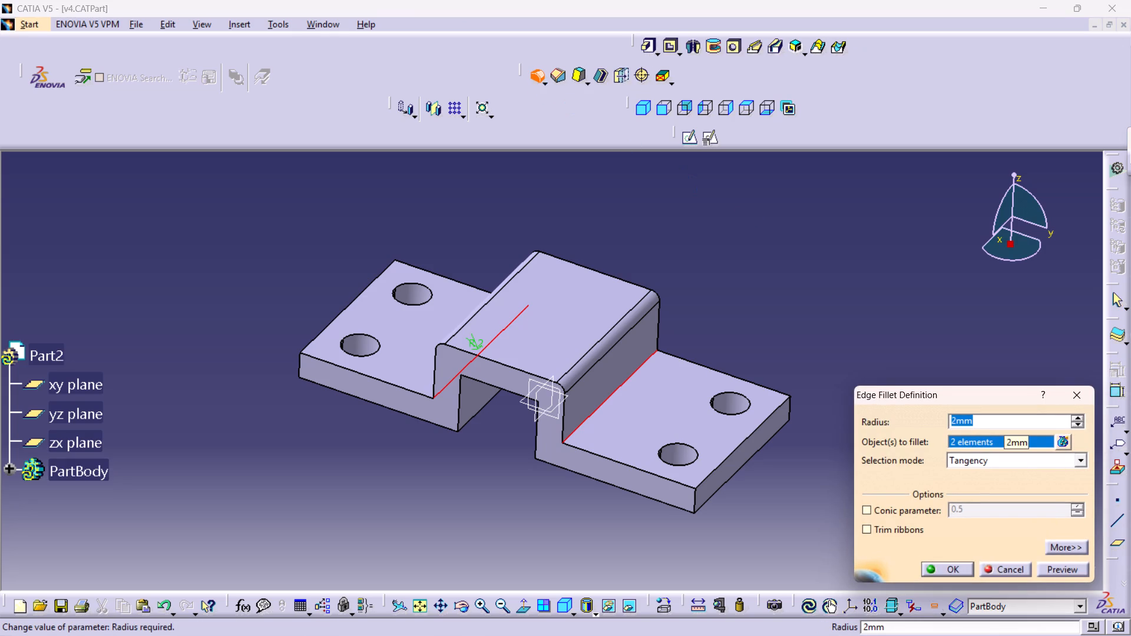
pyautogui.press('Return')
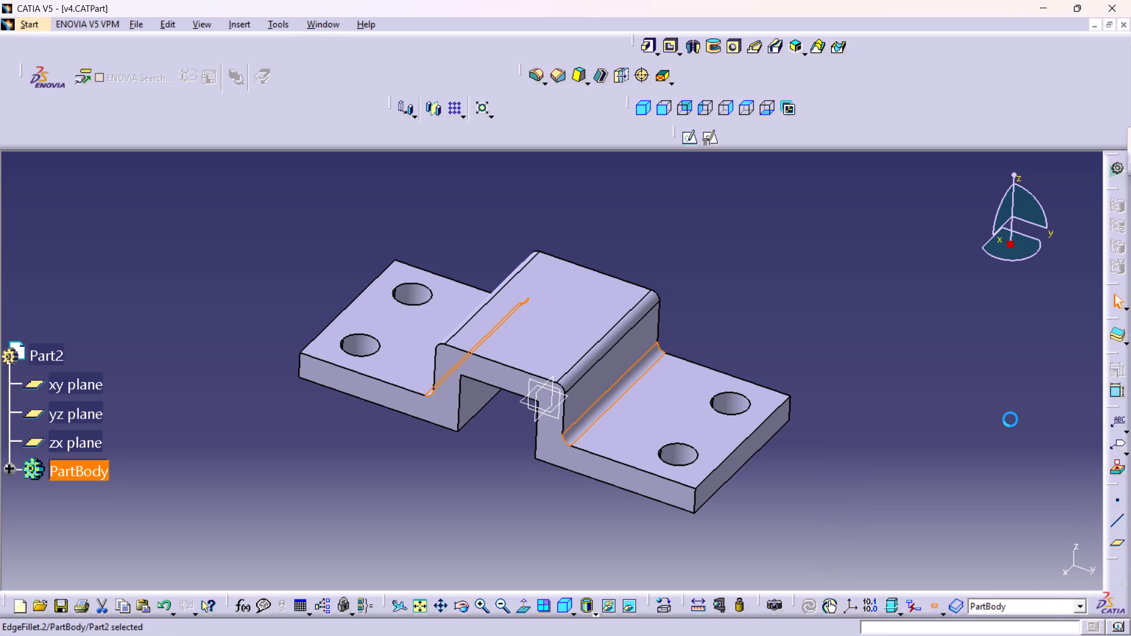
pyautogui.click(848, 372)
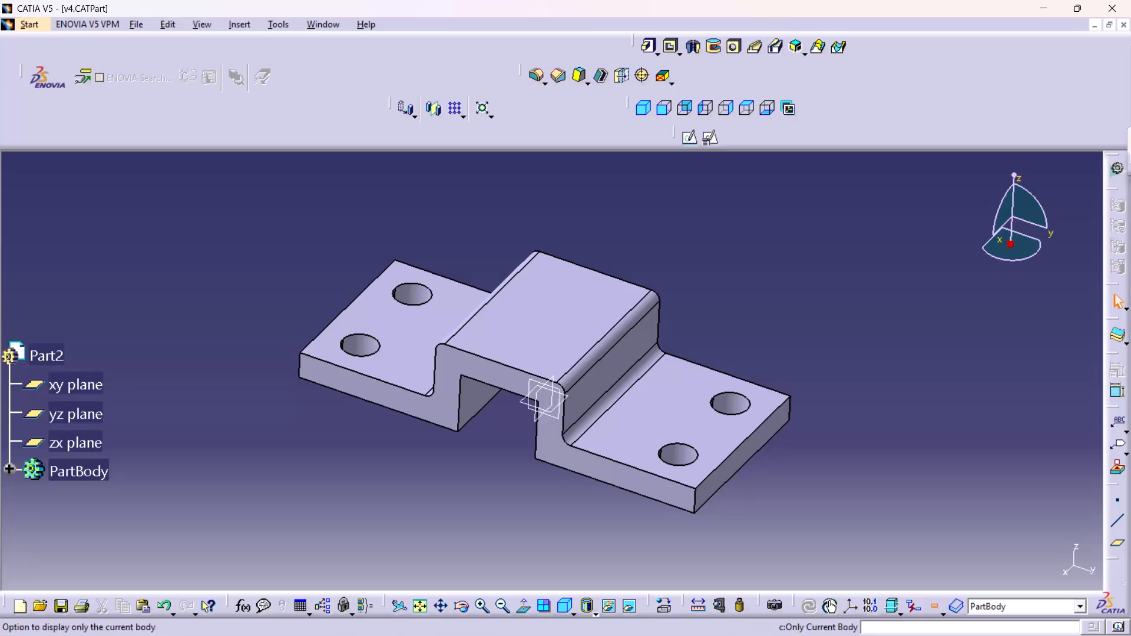
# Create a positioned sketch on the raised section's top face with the axes swapped and the V direction reversed.
pyautogui.click(565, 336)
pyautogui.click(715, 137)
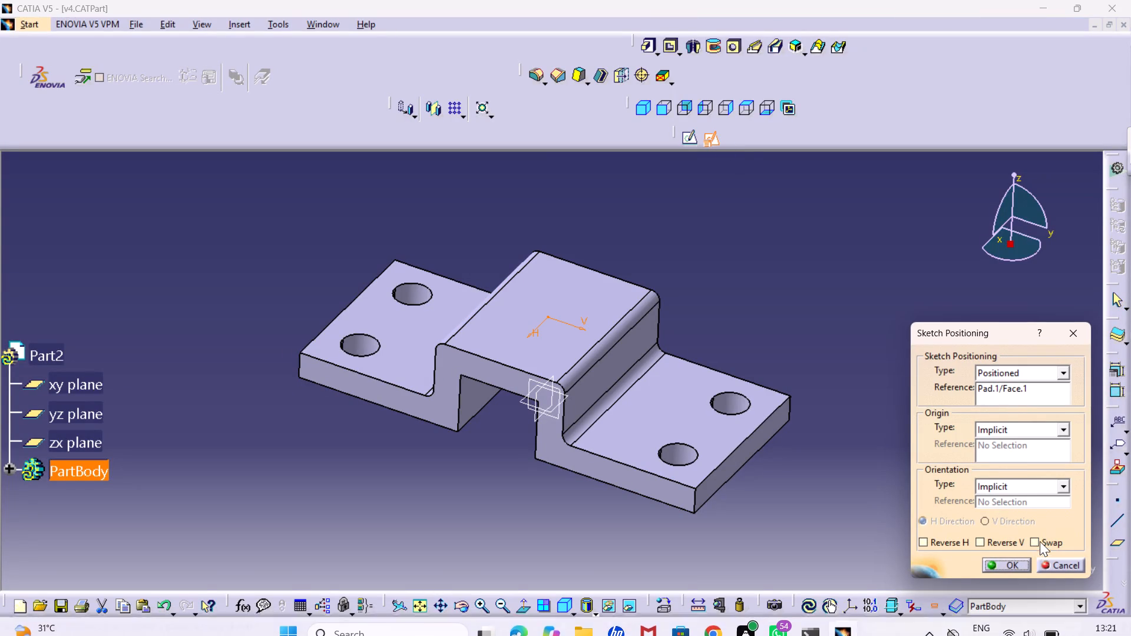
pyautogui.click(1040, 541)
pyautogui.click(997, 546)
pyautogui.click(991, 568)
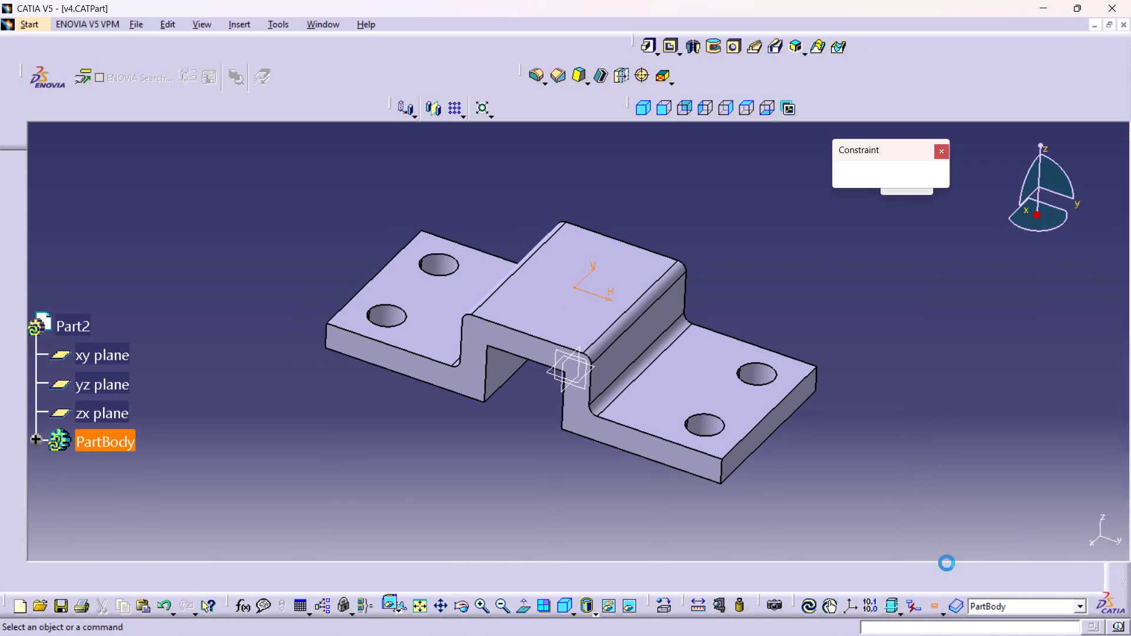
pyautogui.moveTo(545, 472); pyautogui.dragTo(576, 549, button='middle')
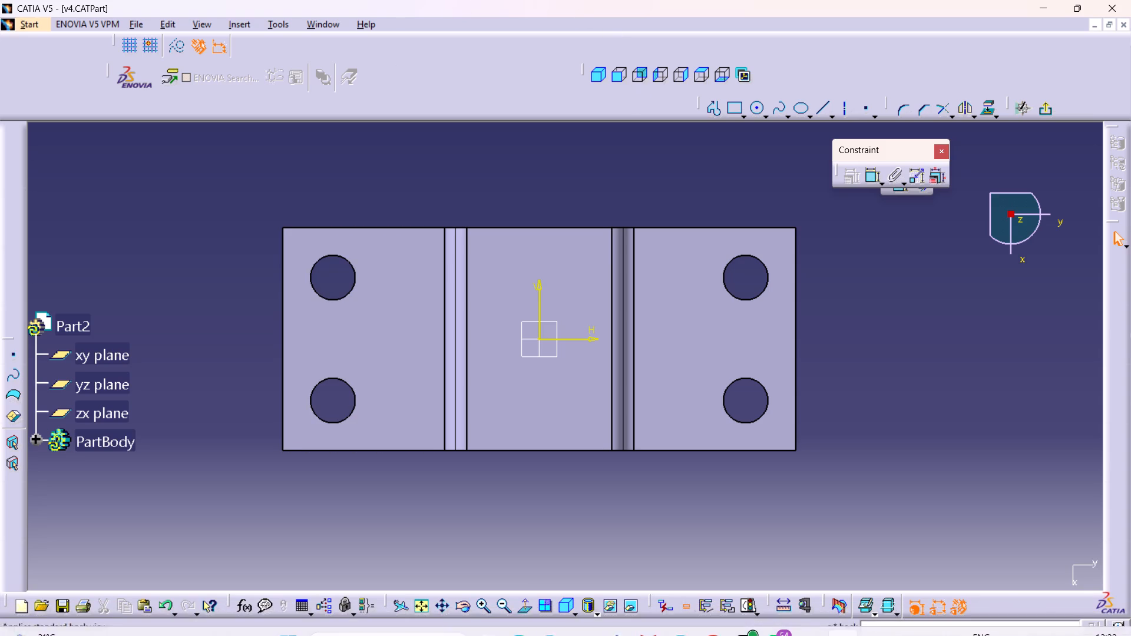
# Draw a circle about 22 mm in diameter centred on the sketch origin.
pyautogui.doubleClick(755, 108)
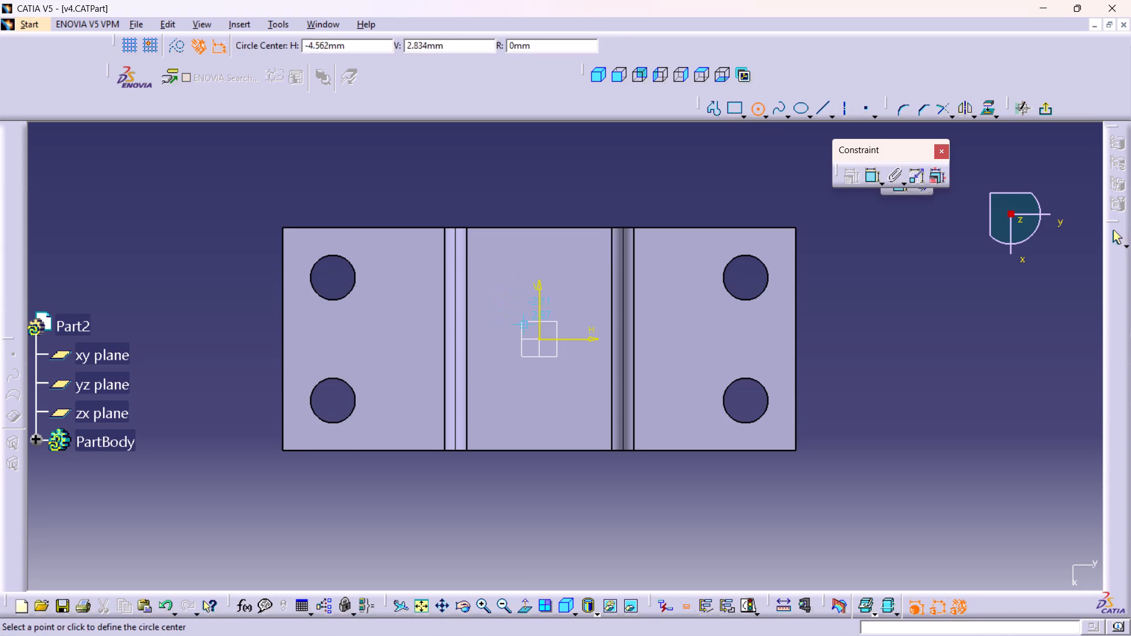
pyautogui.click(541, 339)
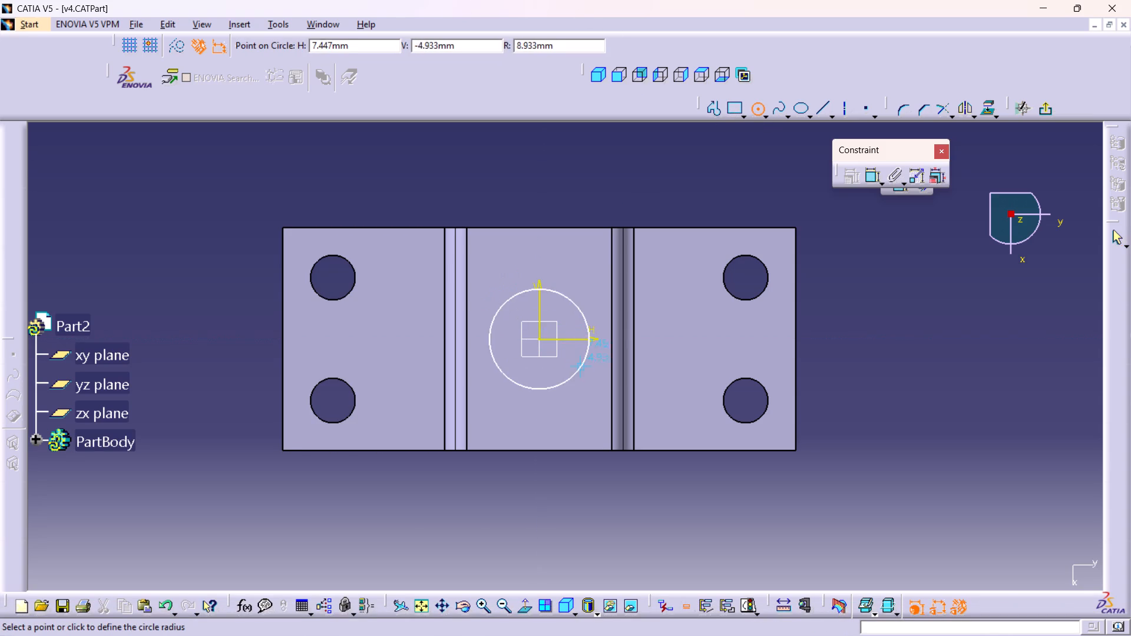
pyautogui.click(585, 382)
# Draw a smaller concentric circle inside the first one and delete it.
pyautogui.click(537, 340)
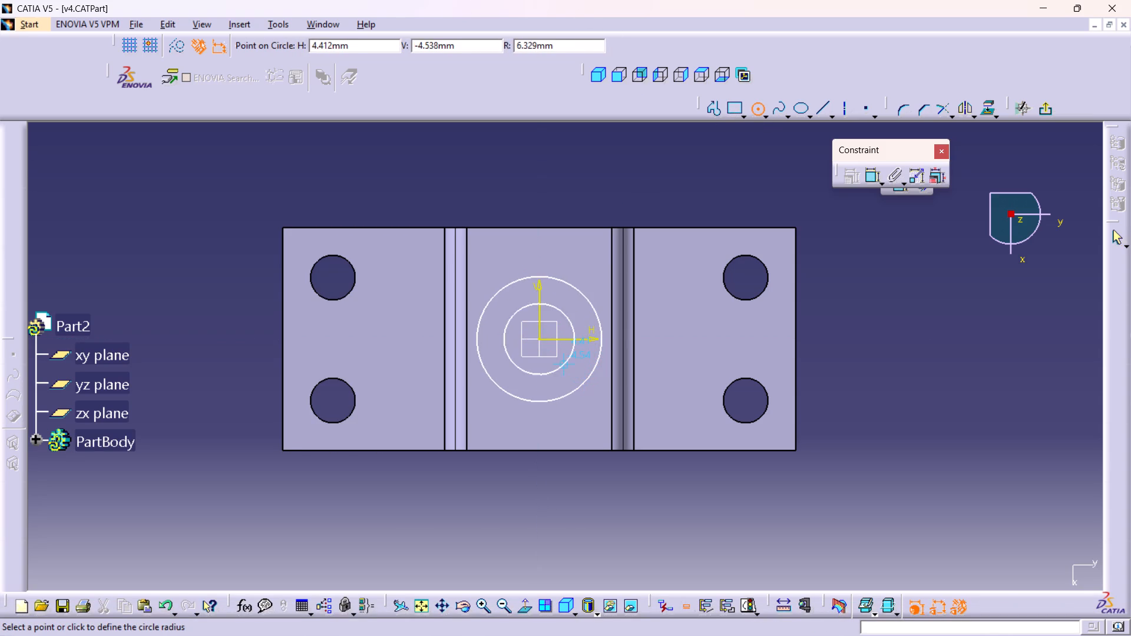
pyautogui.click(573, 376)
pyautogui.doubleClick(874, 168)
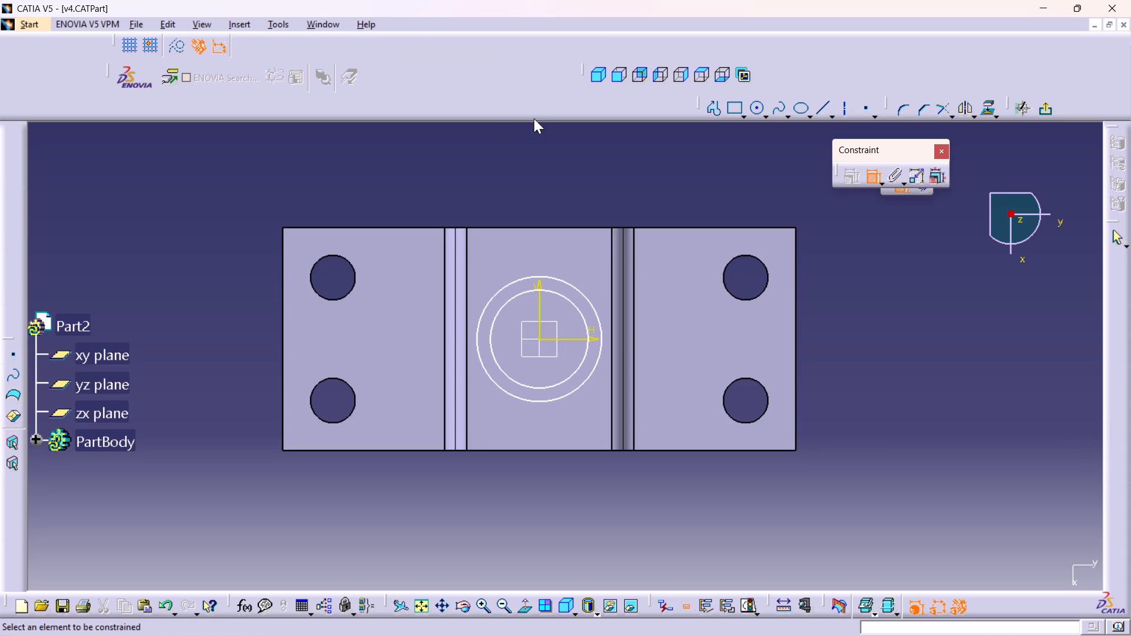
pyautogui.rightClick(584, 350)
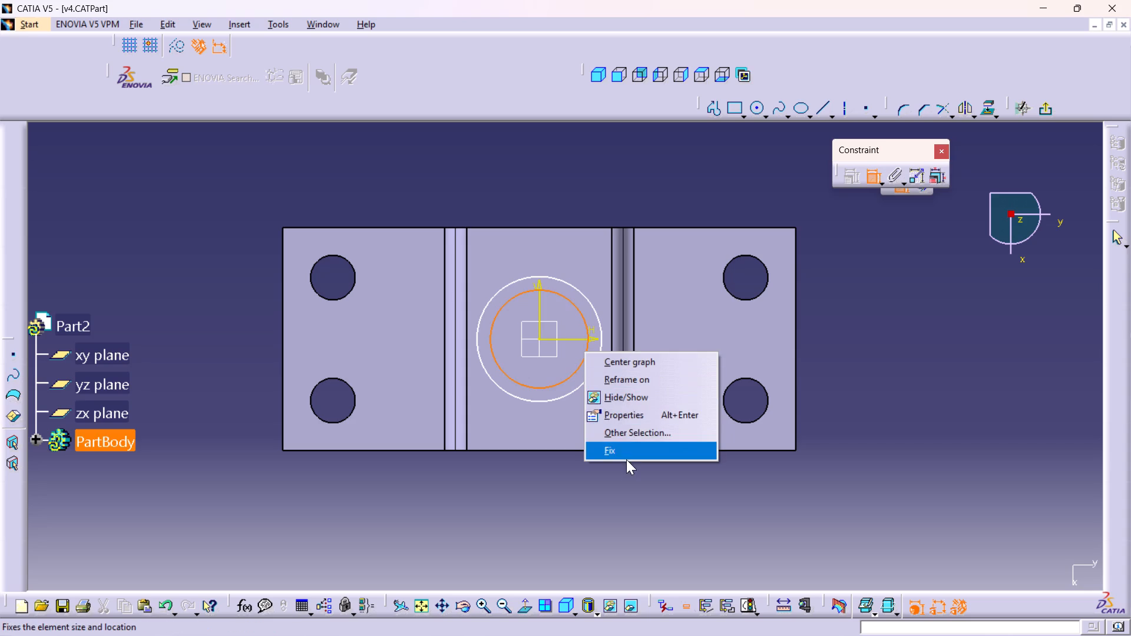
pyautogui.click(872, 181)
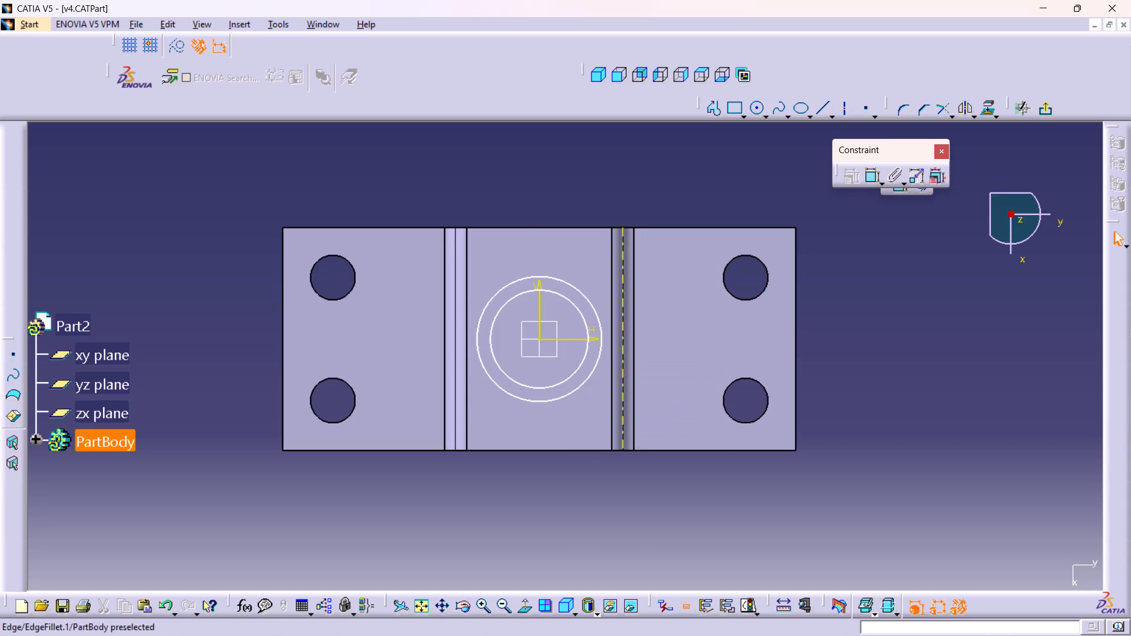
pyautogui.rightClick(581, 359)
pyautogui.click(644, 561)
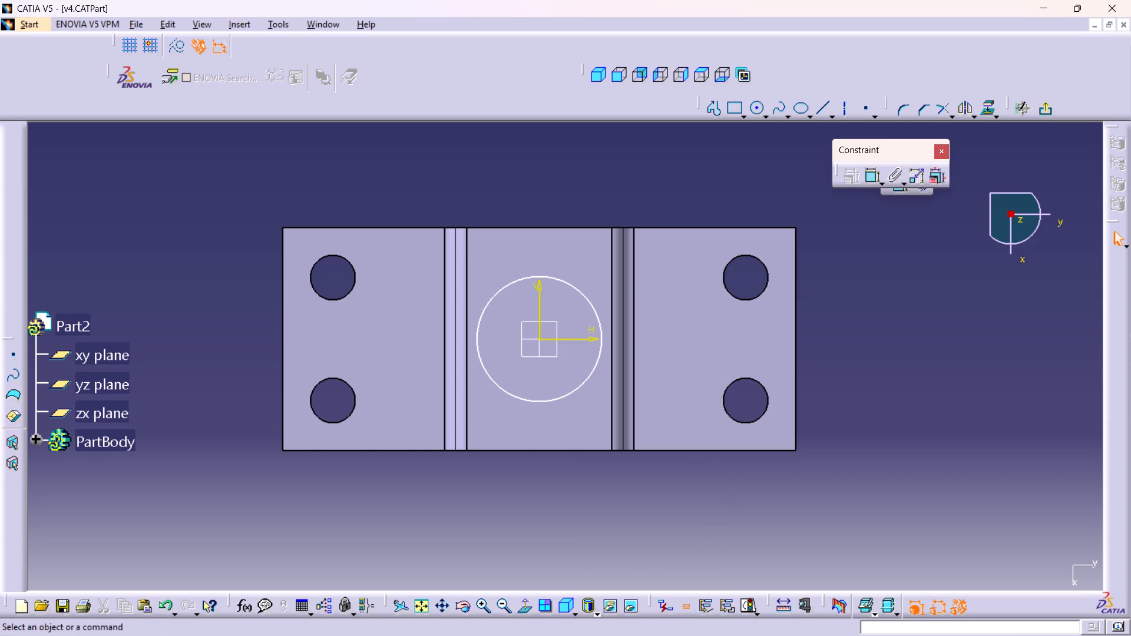
# Dimension the circle's diameter and set it to 36 mm.
pyautogui.doubleClick(872, 177)
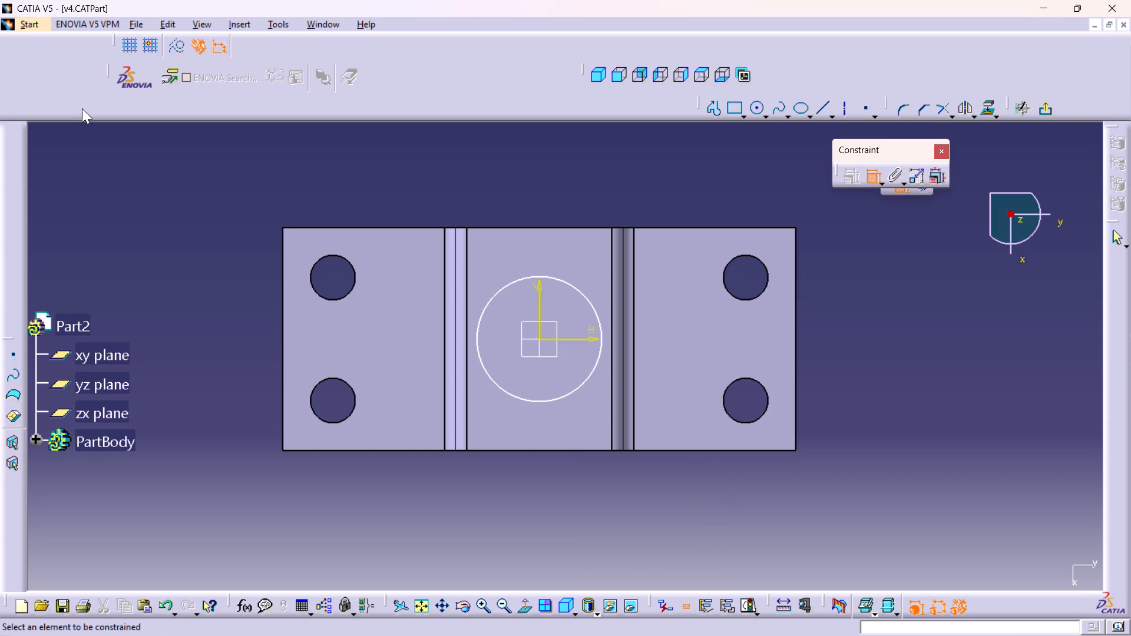
pyautogui.click(496, 292)
pyautogui.click(448, 188)
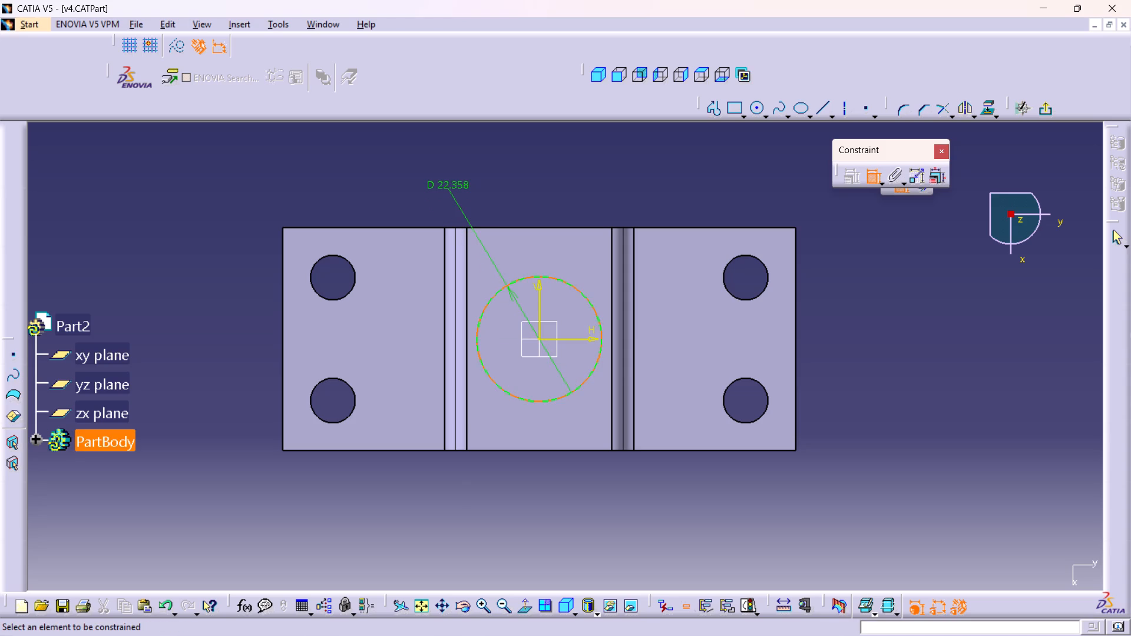
pyautogui.doubleClick(448, 184)
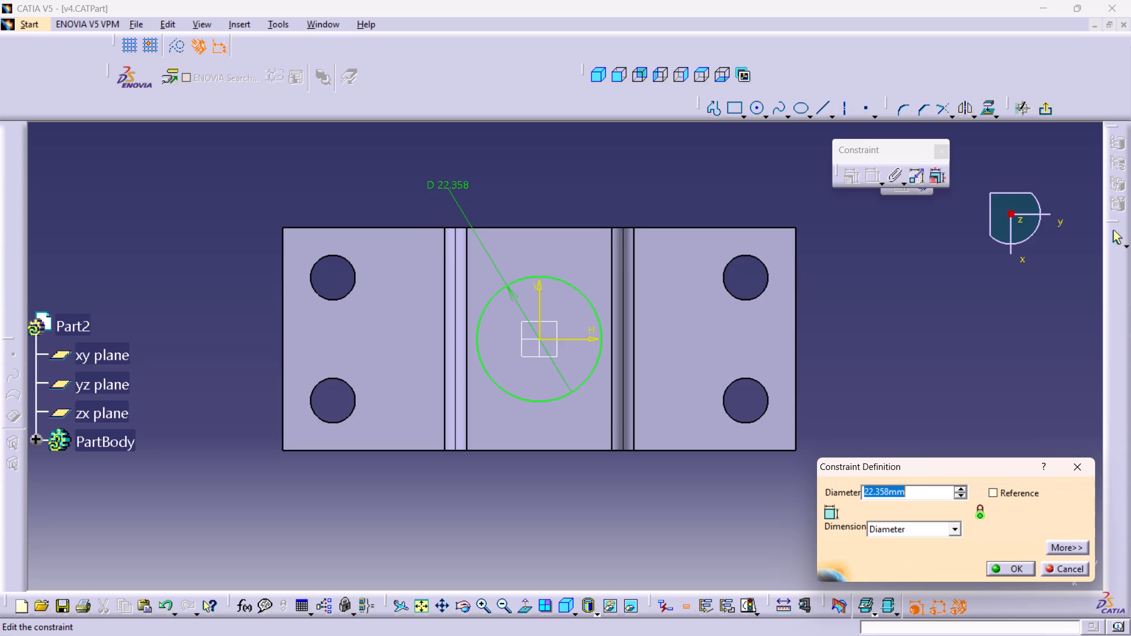
pyautogui.doubleClick(452, 178)
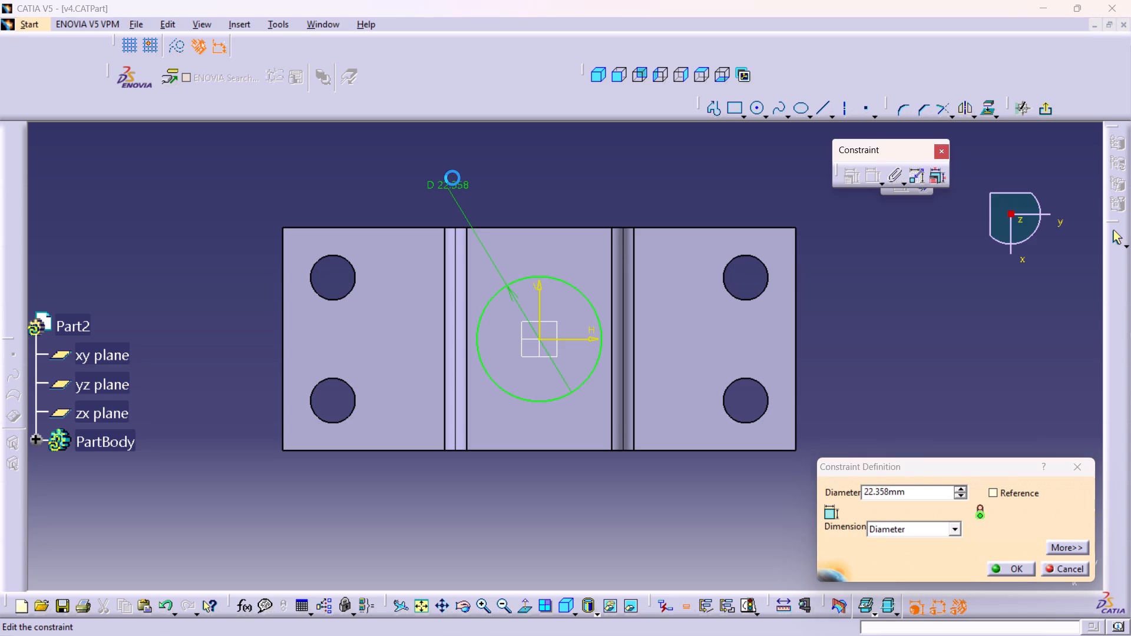
pyautogui.write('18+18')
pyautogui.press('Return')
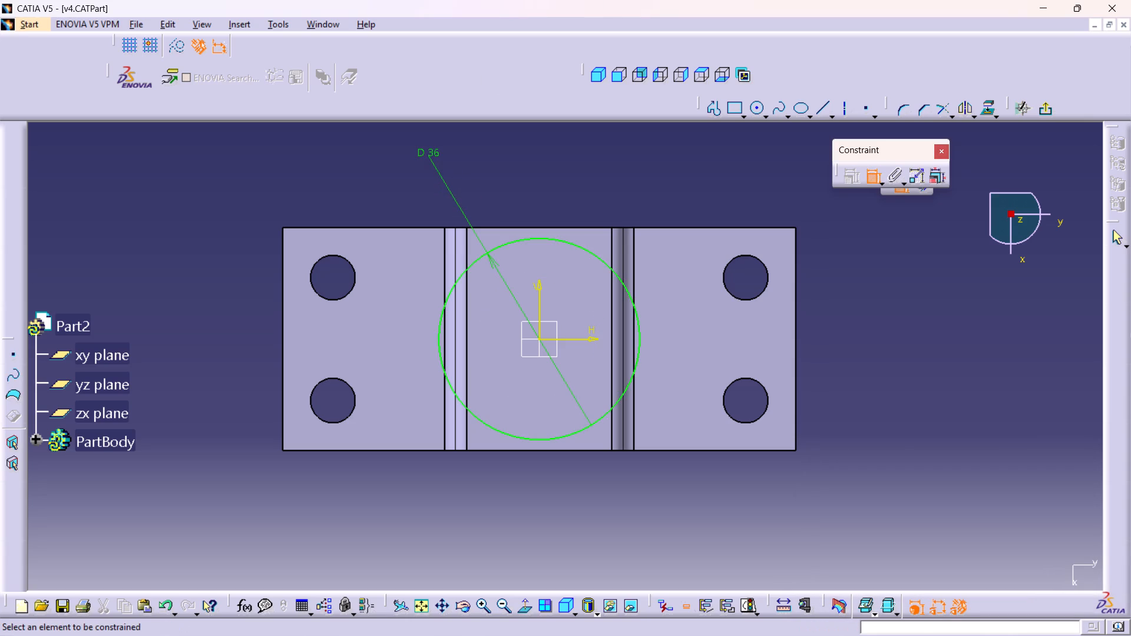
# Exit the sketch and pad the 36 mm circle 14 mm downward from the top face.
pyautogui.click(1047, 103)
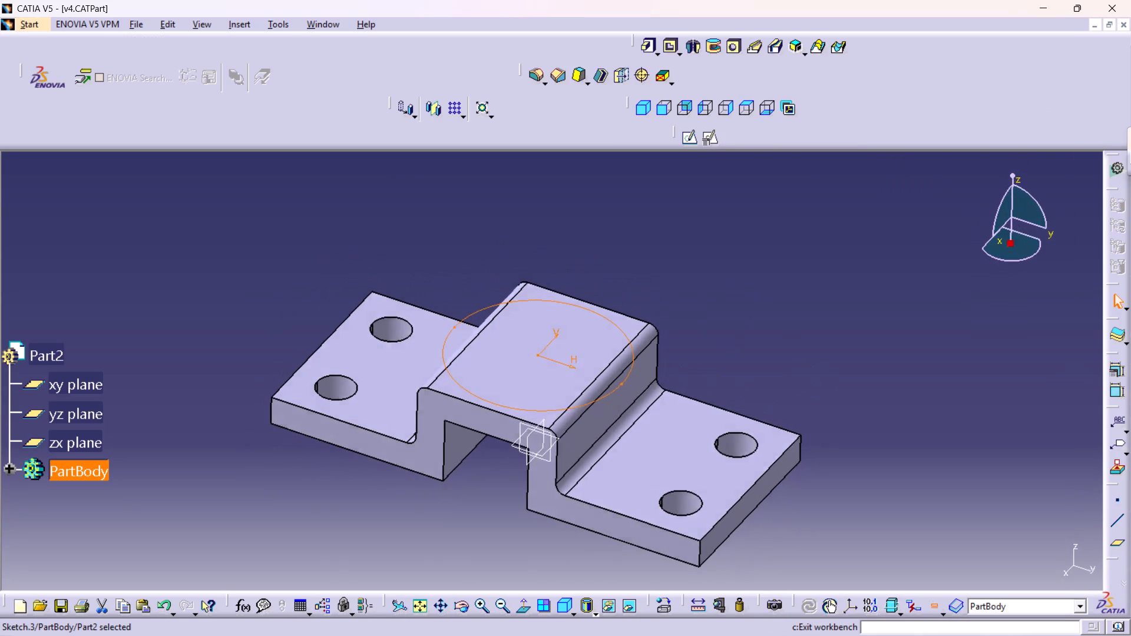
pyautogui.moveTo(760, 349); pyautogui.dragTo(722, 359, button='middle')
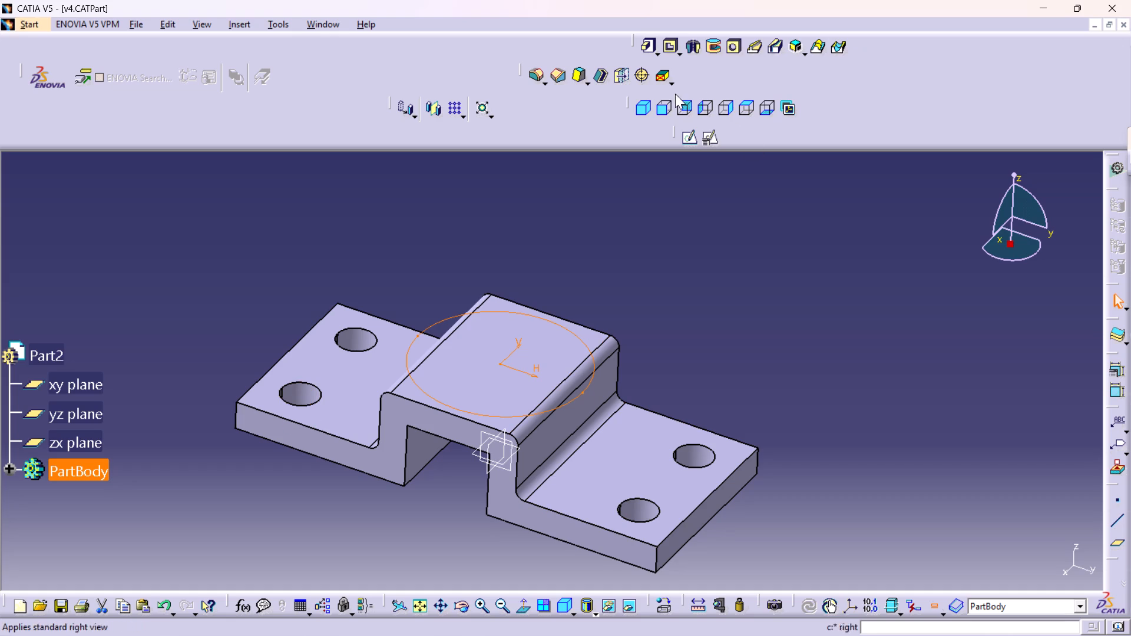
pyautogui.click(649, 51)
pyautogui.moveTo(834, 311); pyautogui.dragTo(781, 252, button='middle')
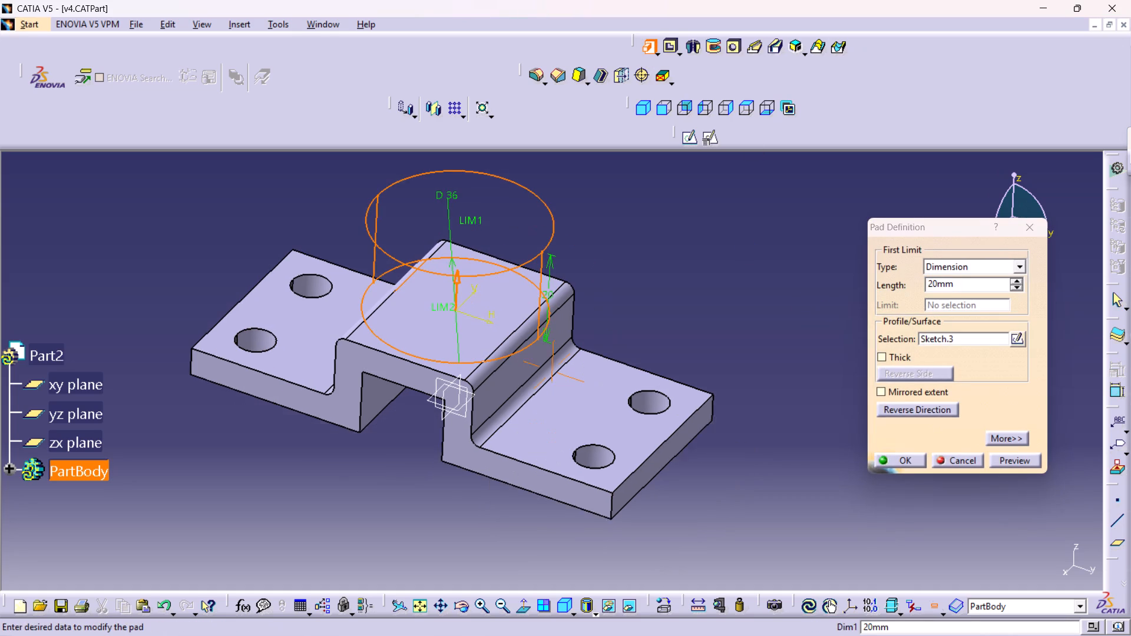
pyautogui.moveTo(781, 252); pyautogui.dragTo(778, 249, button='middle')
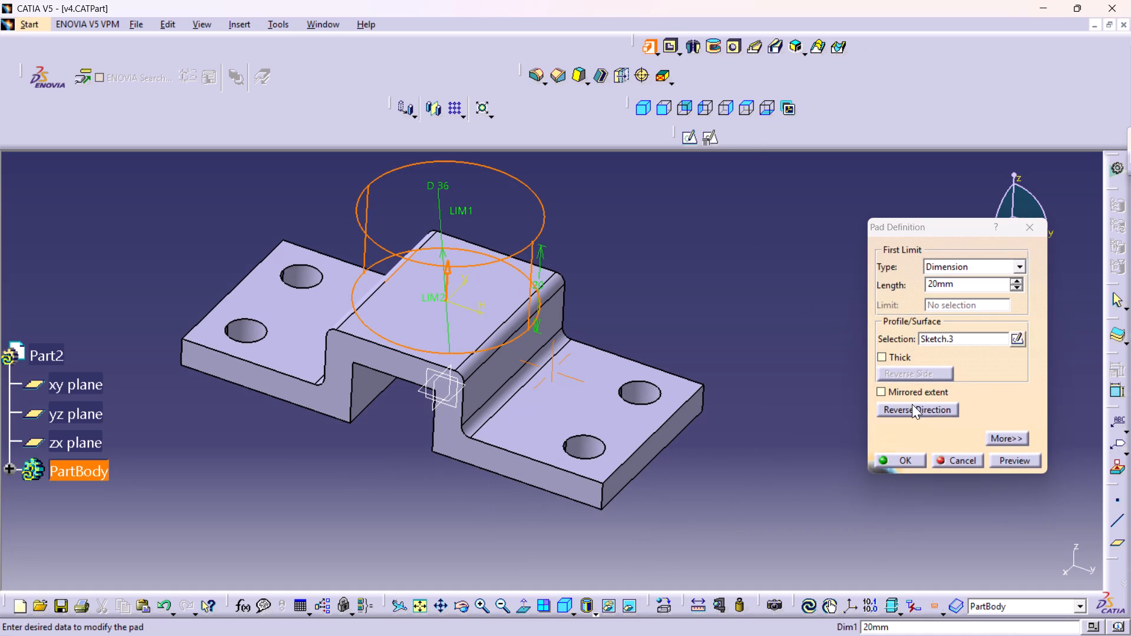
pyautogui.click(905, 409)
pyautogui.moveTo(699, 264); pyautogui.dragTo(699, 289, button='middle')
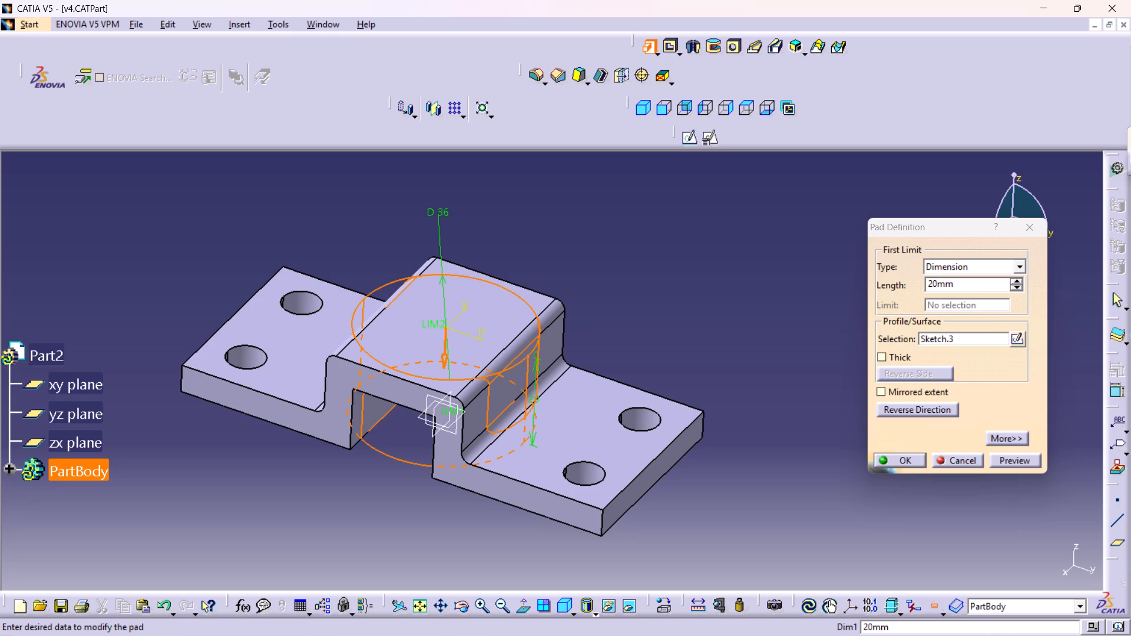
pyautogui.doubleClick(967, 281)
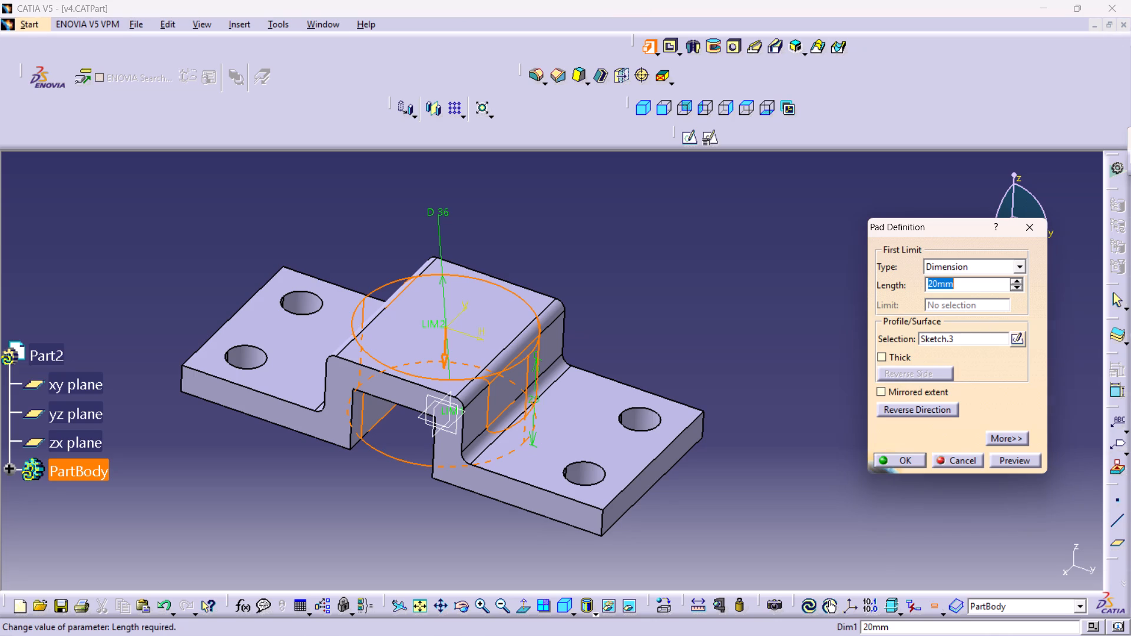
pyautogui.write('14')
pyautogui.press('Return')
pyautogui.click(760, 308)
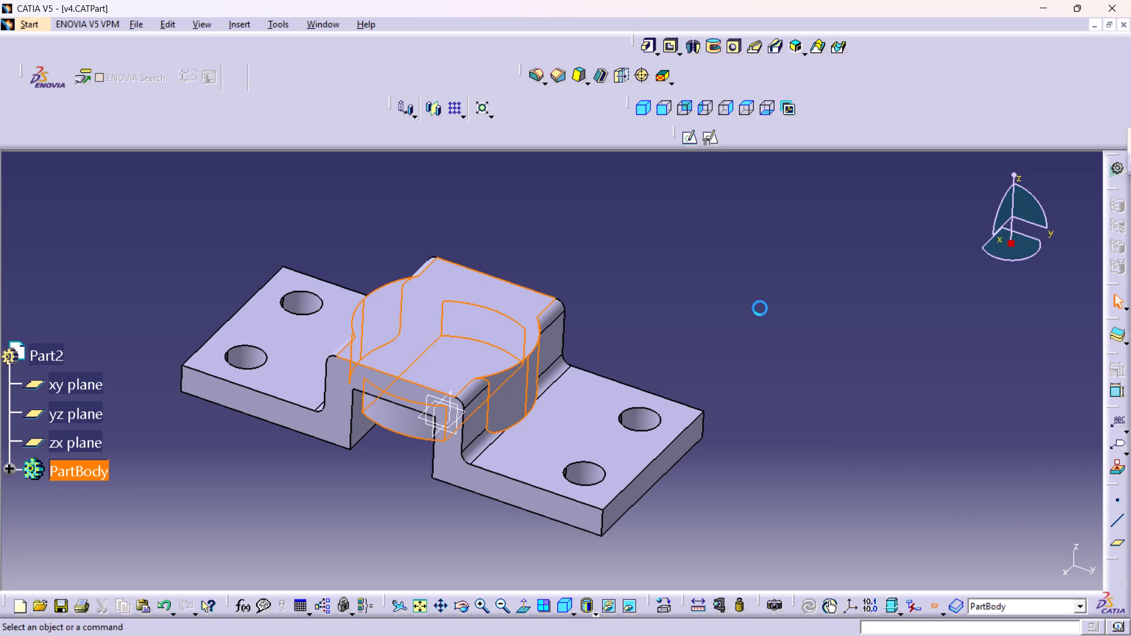
# Examine the new cylindrical boss and how it meets the bracket from the side, below and above.
pyautogui.moveTo(368, 465); pyautogui.dragTo(387, 376, button='middle')
pyautogui.moveTo(368, 465); pyautogui.dragTo(387, 376, button='right')
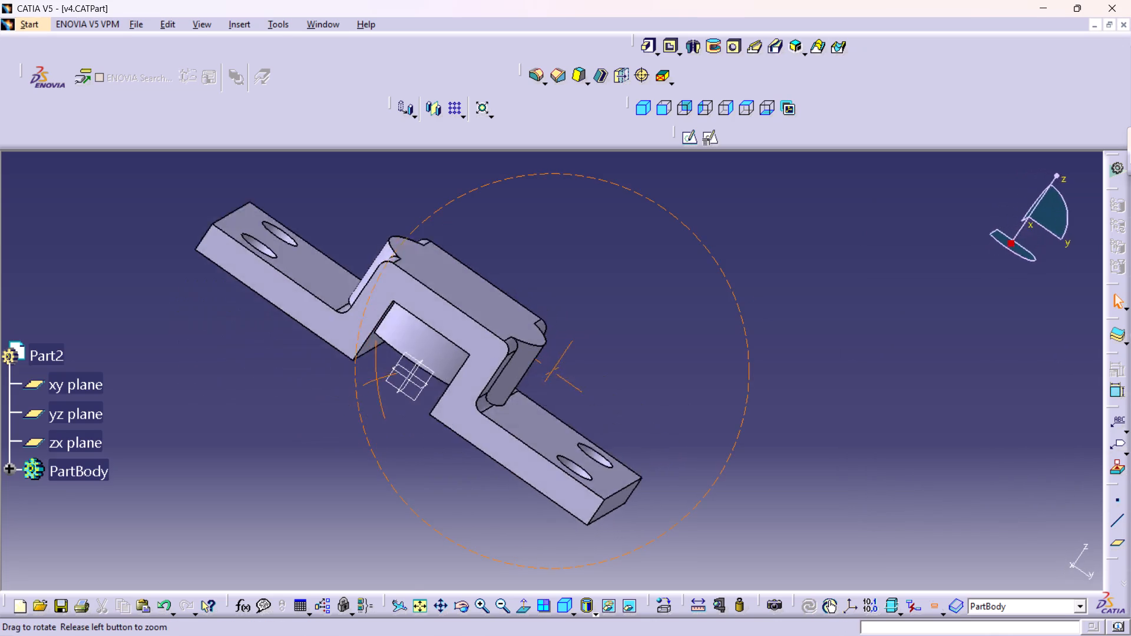
pyautogui.moveTo(387, 376); pyautogui.dragTo(403, 345, button='right')
pyautogui.moveTo(387, 376); pyautogui.dragTo(431, 310, button='middle')
pyautogui.moveTo(369, 323); pyautogui.dragTo(377, 406, button='middle')
pyautogui.moveTo(369, 331); pyautogui.dragTo(369, 348, button='right')
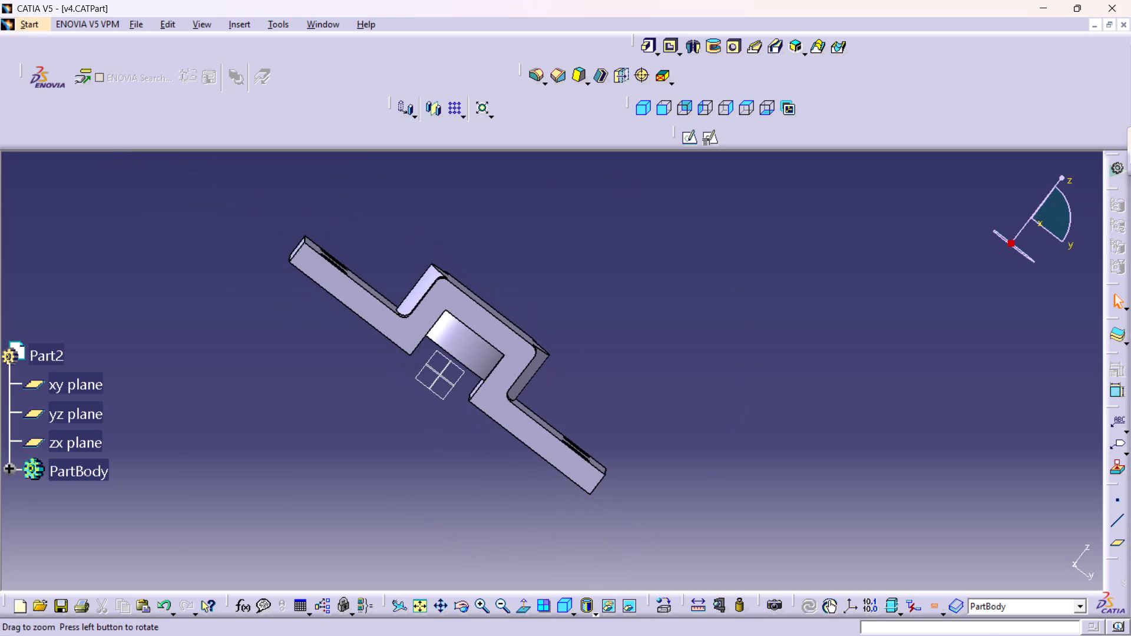
pyautogui.moveTo(349, 317); pyautogui.dragTo(306, 453, button='middle')
pyautogui.moveTo(349, 323); pyautogui.dragTo(306, 455, button='right')
pyautogui.moveTo(525, 462); pyautogui.dragTo(628, 531, button='middle')
pyautogui.moveTo(525, 462); pyautogui.dragTo(628, 531, button='right')
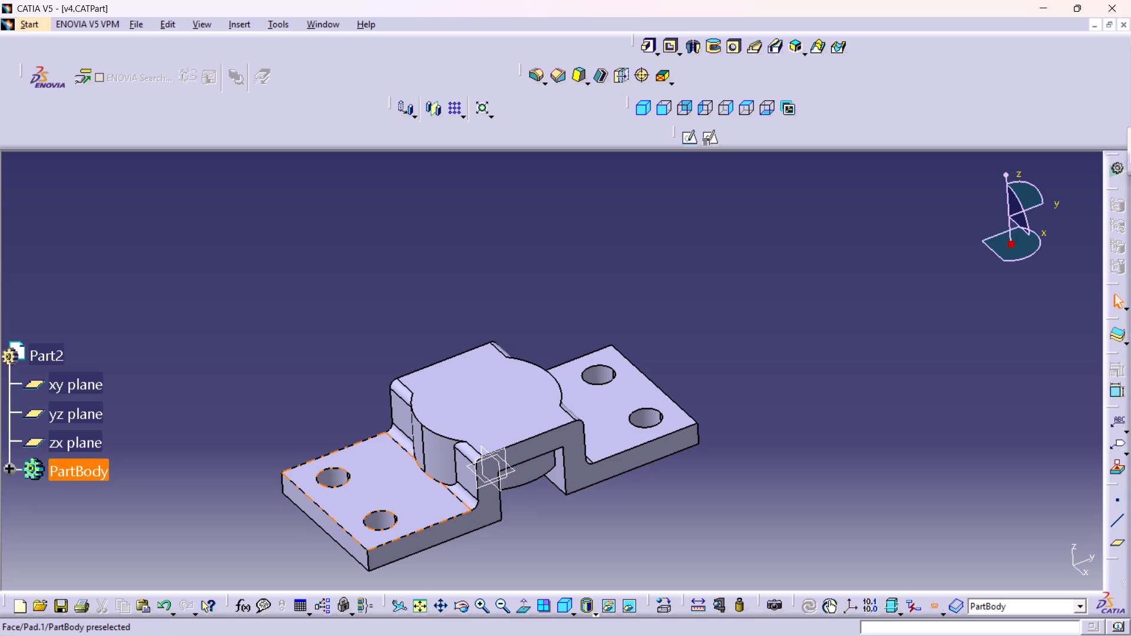
pyautogui.moveTo(897, 366); pyautogui.dragTo(760, 420, button='middle')
pyautogui.moveTo(897, 366); pyautogui.dragTo(760, 420, button='right')
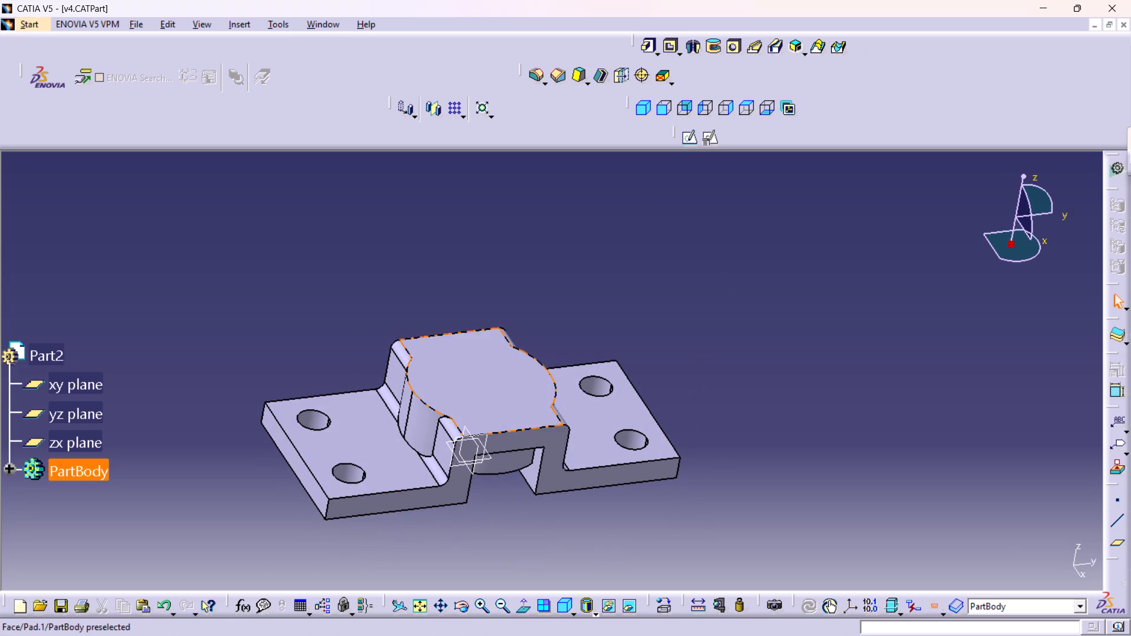
pyautogui.moveTo(373, 439); pyautogui.dragTo(342, 386, button='middle')
pyautogui.moveTo(371, 439); pyautogui.dragTo(343, 386, button='right')
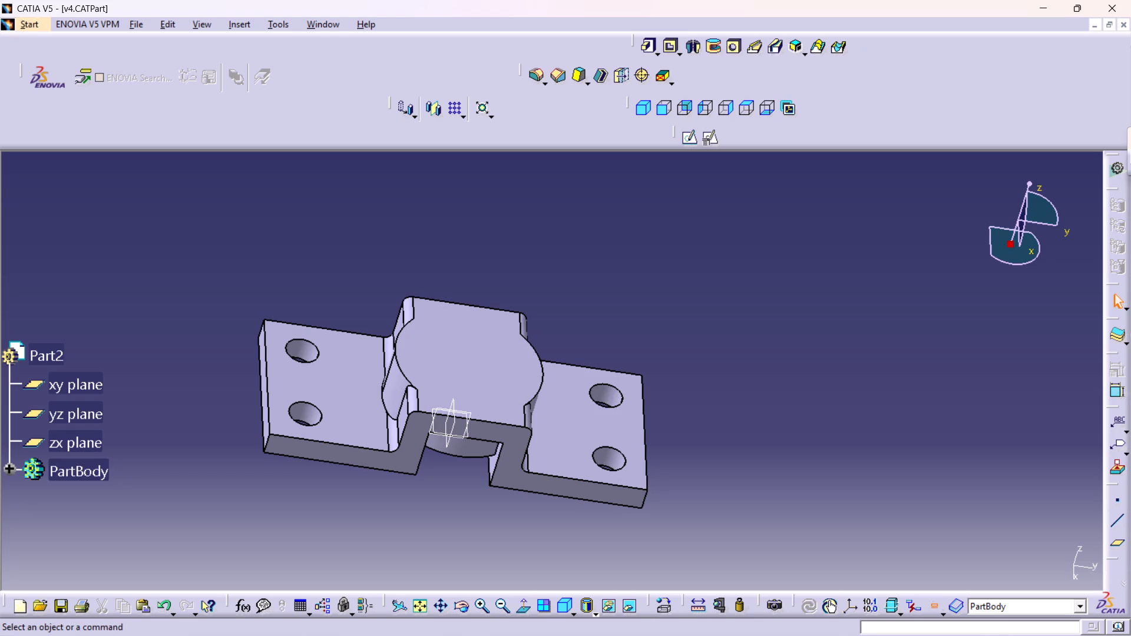
# Review the boss pad's definition without changing it and examine how the boss meets the bracket from several angles.
pyautogui.click(6, 466)
pyautogui.scroll(-3, 68, 428)
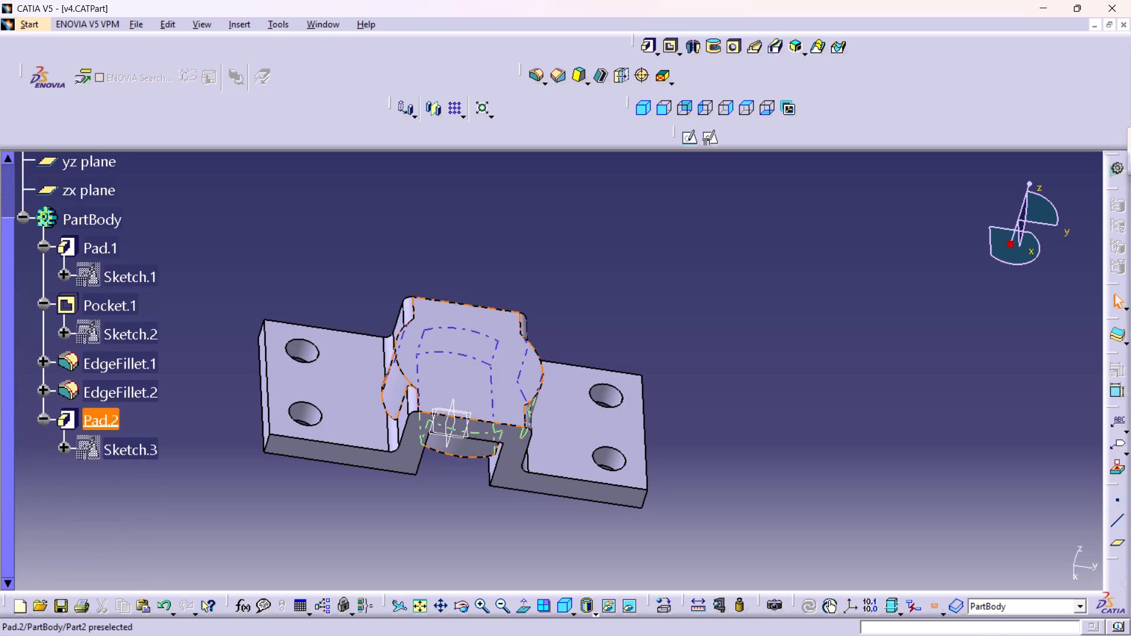
pyautogui.doubleClick(101, 424)
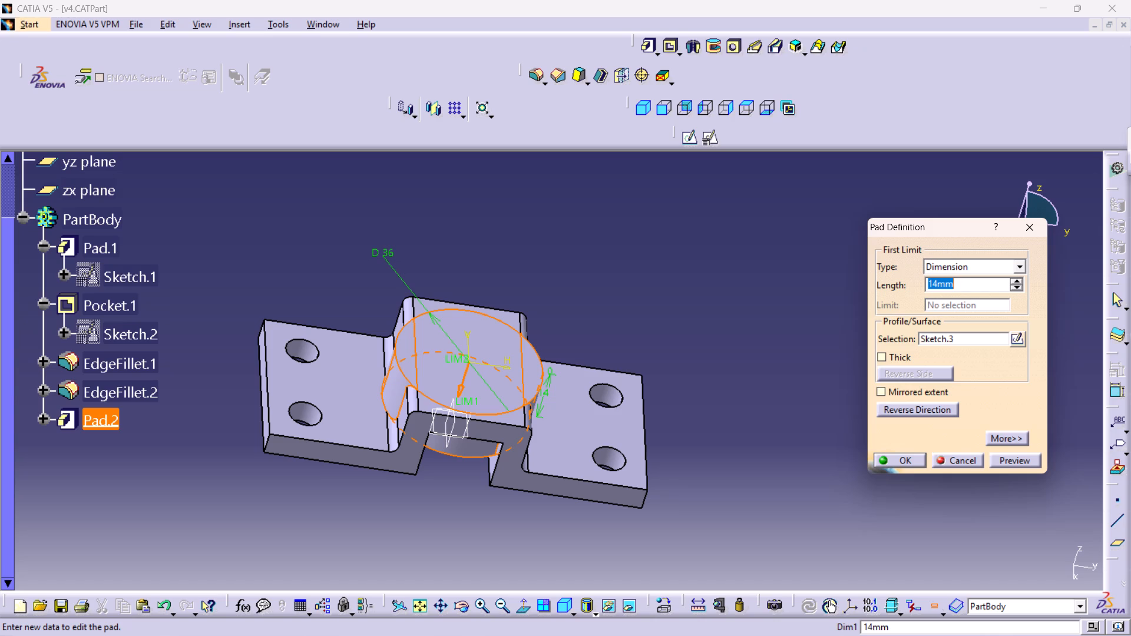
pyautogui.click(672, 329)
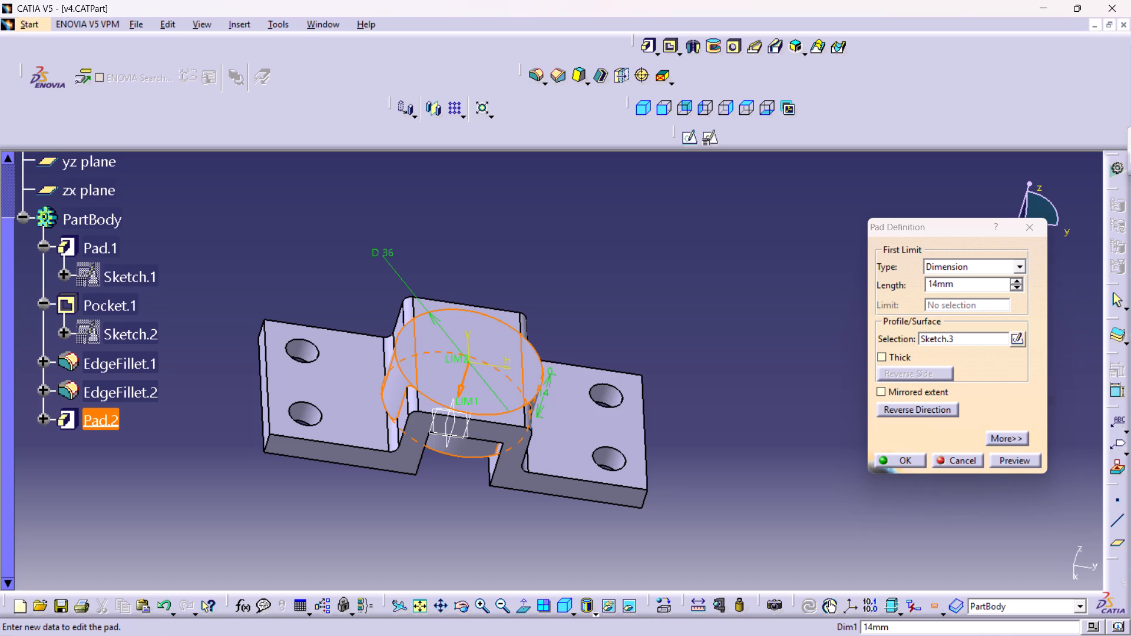
pyautogui.click(1028, 230)
pyautogui.moveTo(796, 388); pyautogui.dragTo(699, 400, button='middle')
pyautogui.moveTo(794, 388); pyautogui.dragTo(699, 400, button='right')
pyautogui.moveTo(360, 437); pyautogui.dragTo(338, 371, button='middle')
pyautogui.moveTo(354, 432); pyautogui.dragTo(338, 371, button='right')
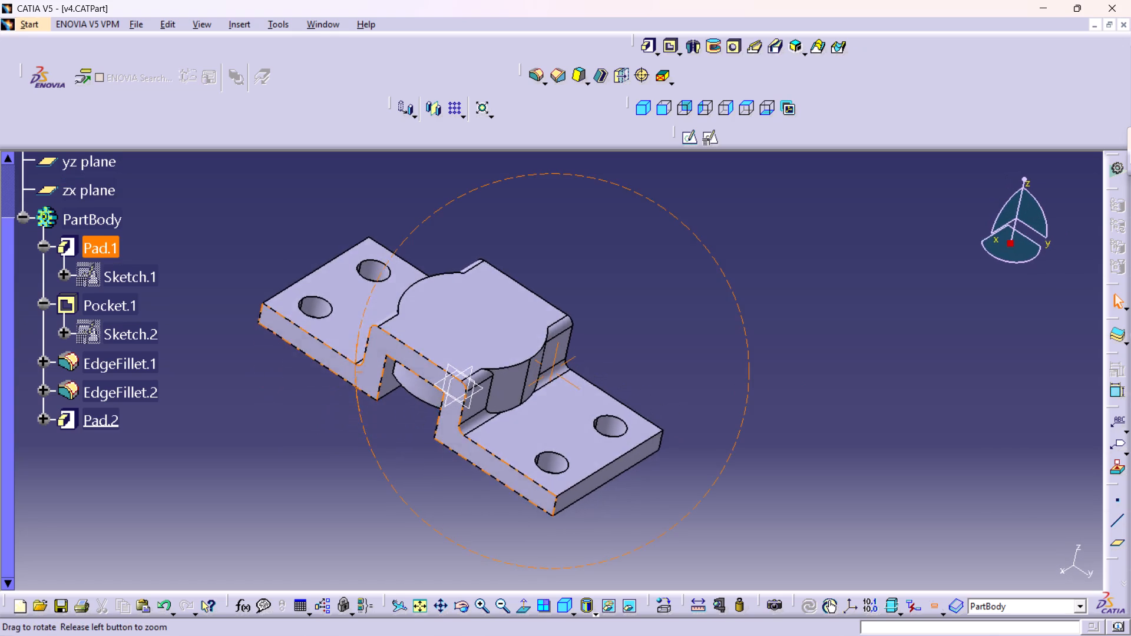
pyautogui.moveTo(338, 371); pyautogui.dragTo(340, 360, button='right')
pyautogui.moveTo(338, 371); pyautogui.dragTo(340, 360, button='middle')
pyautogui.moveTo(418, 355); pyautogui.dragTo(432, 273, button='middle')
pyautogui.moveTo(418, 353); pyautogui.dragTo(432, 273, button='right')
pyautogui.moveTo(348, 334); pyautogui.dragTo(359, 397, button='middle')
pyautogui.moveTo(354, 343); pyautogui.dragTo(360, 396, button='right')
pyautogui.moveTo(290, 363); pyautogui.dragTo(290, 418, button='middle')
pyautogui.moveTo(290, 363); pyautogui.dragTo(290, 418, button='right')
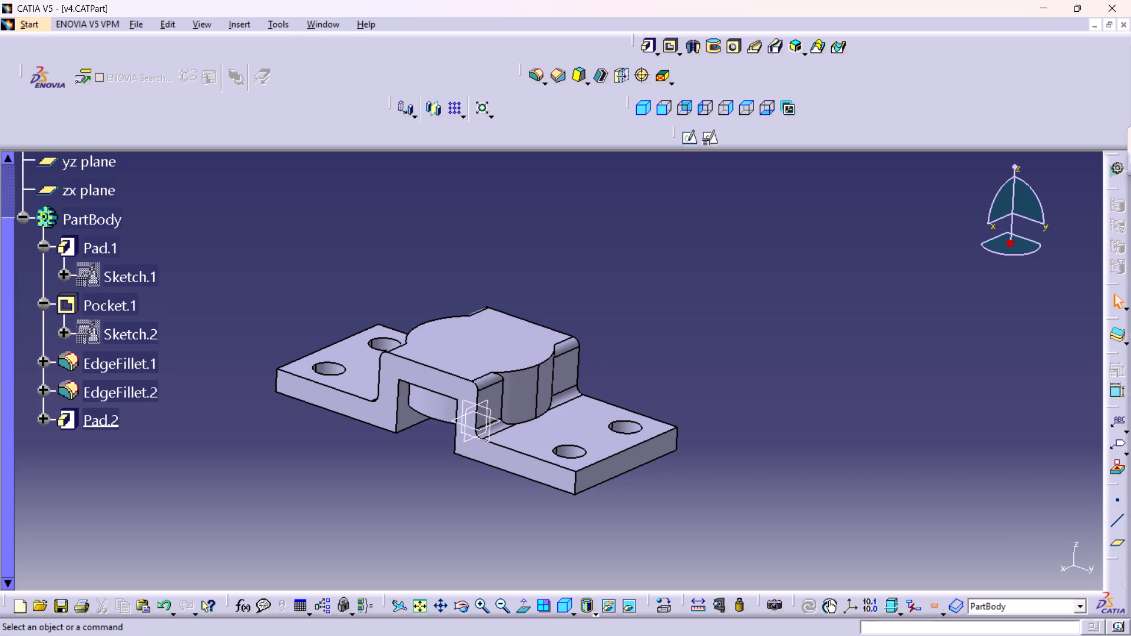
# Undo the 14 mm boss pad and its circle sketch on the bracket's raised top face.
pyautogui.hotkey('ctrl', 'z')
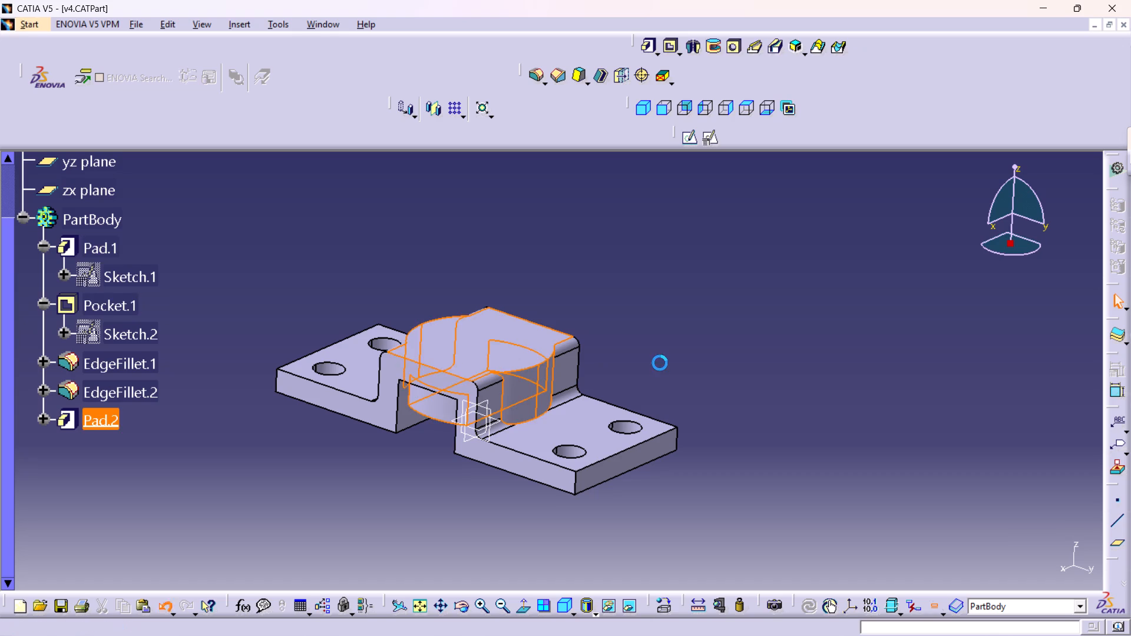
pyautogui.hotkey('ctrl', 'z')
pyautogui.hotkey('ctrl', 'z')
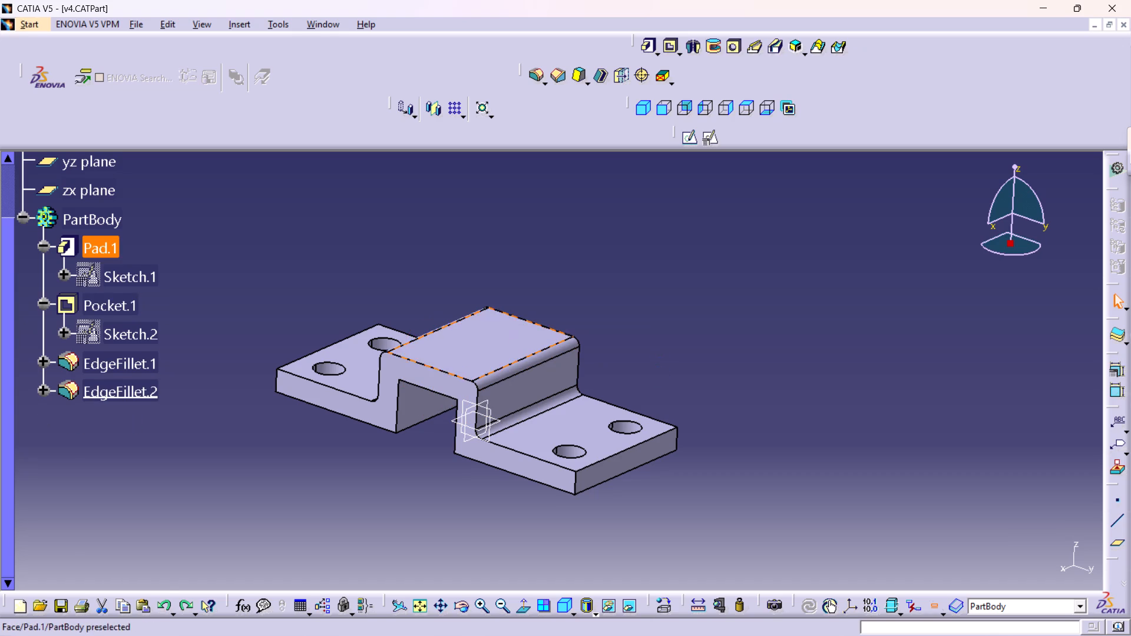
# Start a positioned sketch on the upper face of a flange, with the axes swapped and V reversed.
pyautogui.moveTo(375, 438); pyautogui.dragTo(366, 492, button='middle')
pyautogui.moveTo(372, 439); pyautogui.dragTo(366, 492, button='right')
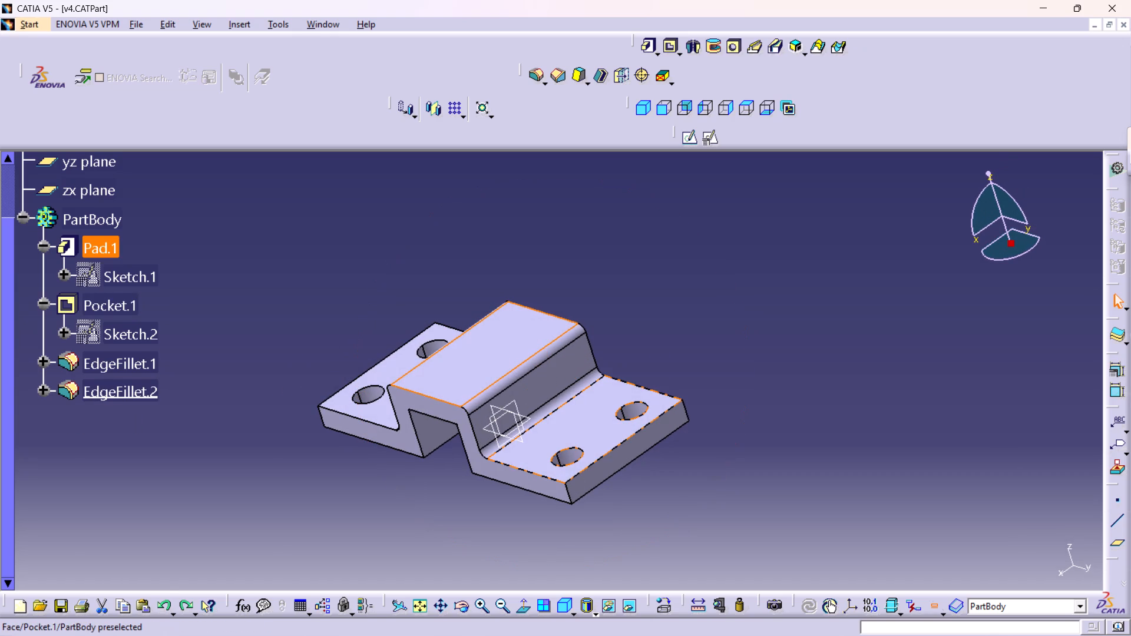
pyautogui.click(584, 416)
pyautogui.moveTo(392, 478); pyautogui.dragTo(412, 494, button='middle')
pyautogui.moveTo(392, 478); pyautogui.dragTo(412, 494, button='right')
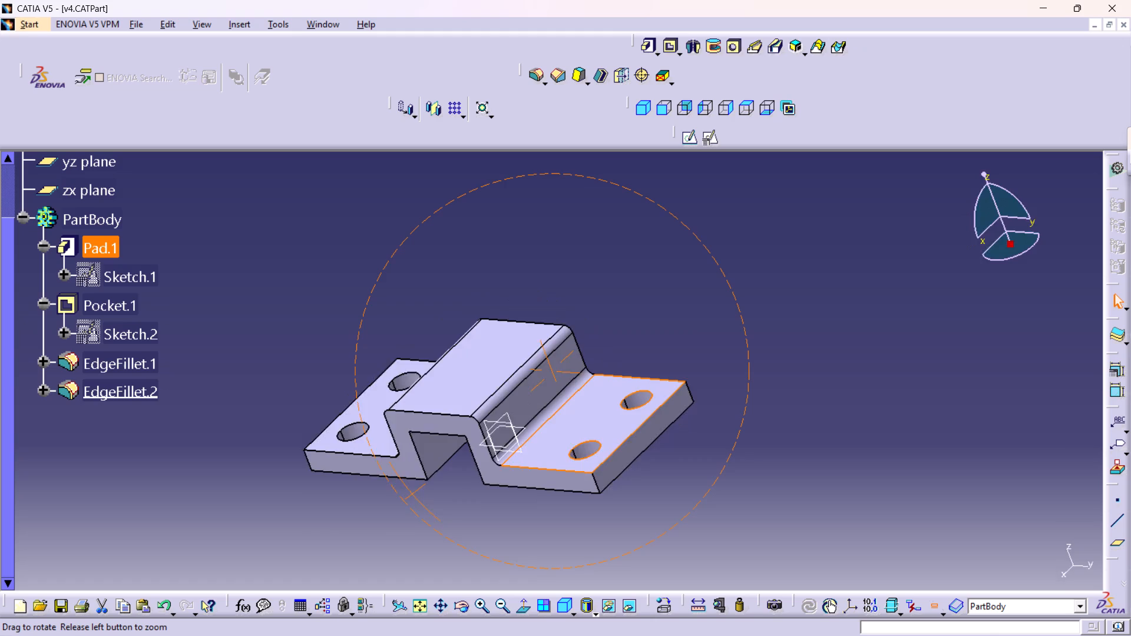
pyautogui.moveTo(412, 494); pyautogui.dragTo(448, 459, button='right')
pyautogui.moveTo(412, 494); pyautogui.dragTo(448, 459, button='middle')
pyautogui.moveTo(808, 431); pyautogui.dragTo(801, 458, button='middle')
pyautogui.moveTo(808, 431); pyautogui.dragTo(801, 458, button='right')
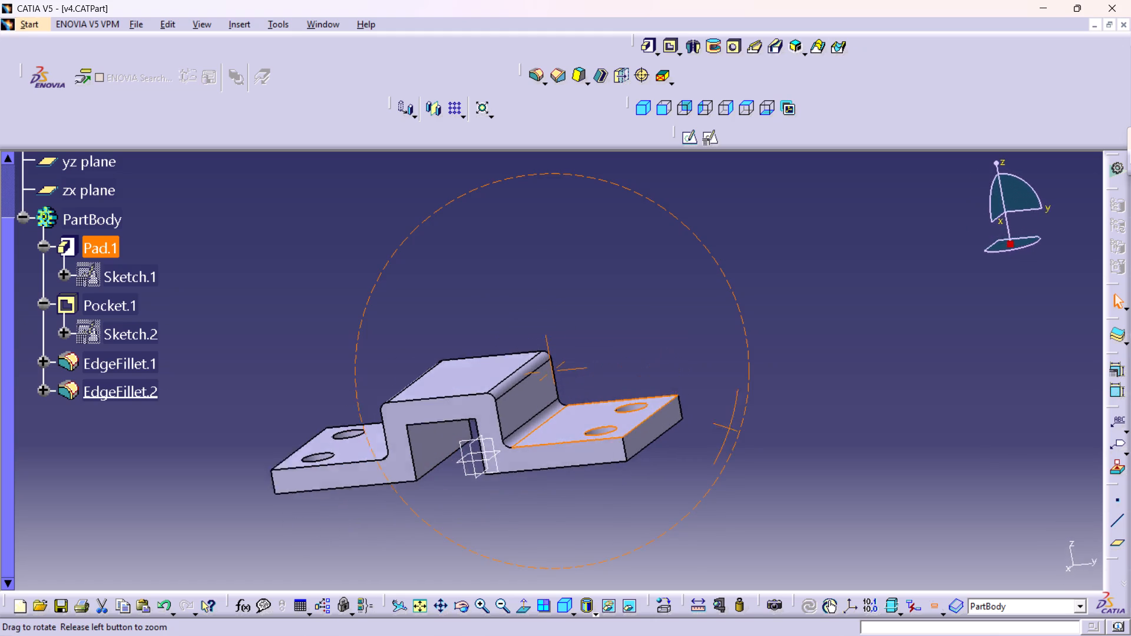
pyautogui.moveTo(801, 458); pyautogui.dragTo(793, 503, button='right')
pyautogui.moveTo(801, 458); pyautogui.dragTo(792, 502, button='middle')
pyautogui.moveTo(589, 291); pyautogui.dragTo(578, 366, button='middle')
pyautogui.moveTo(588, 298); pyautogui.dragTo(578, 366, button='right')
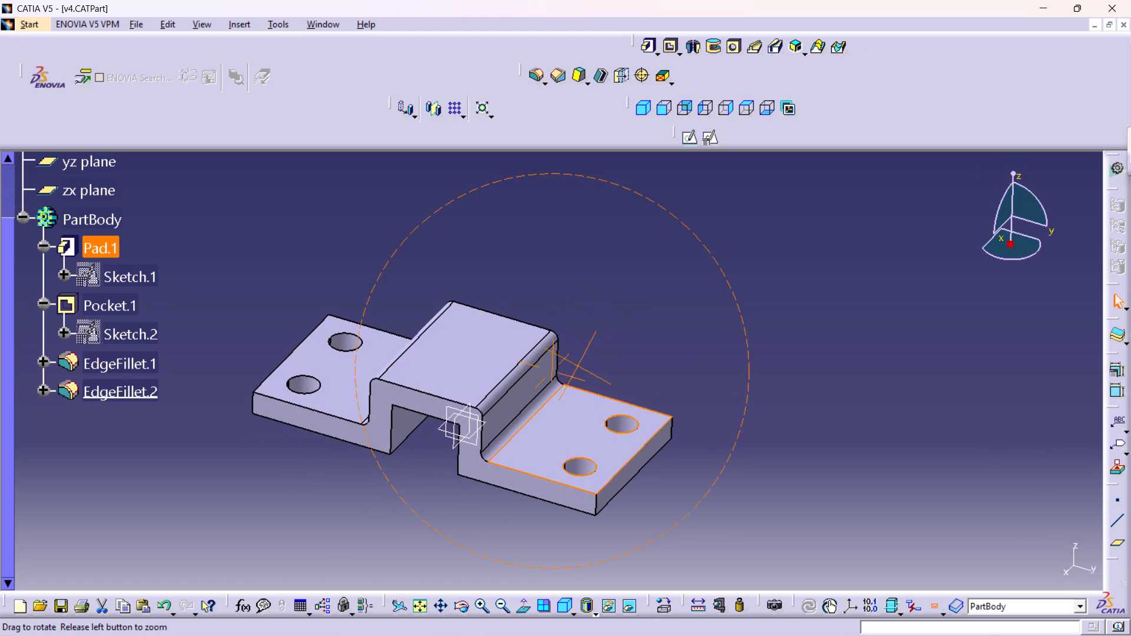
pyautogui.moveTo(578, 366); pyautogui.dragTo(579, 373, button='middle')
pyautogui.moveTo(578, 366); pyautogui.dragTo(579, 373, button='right')
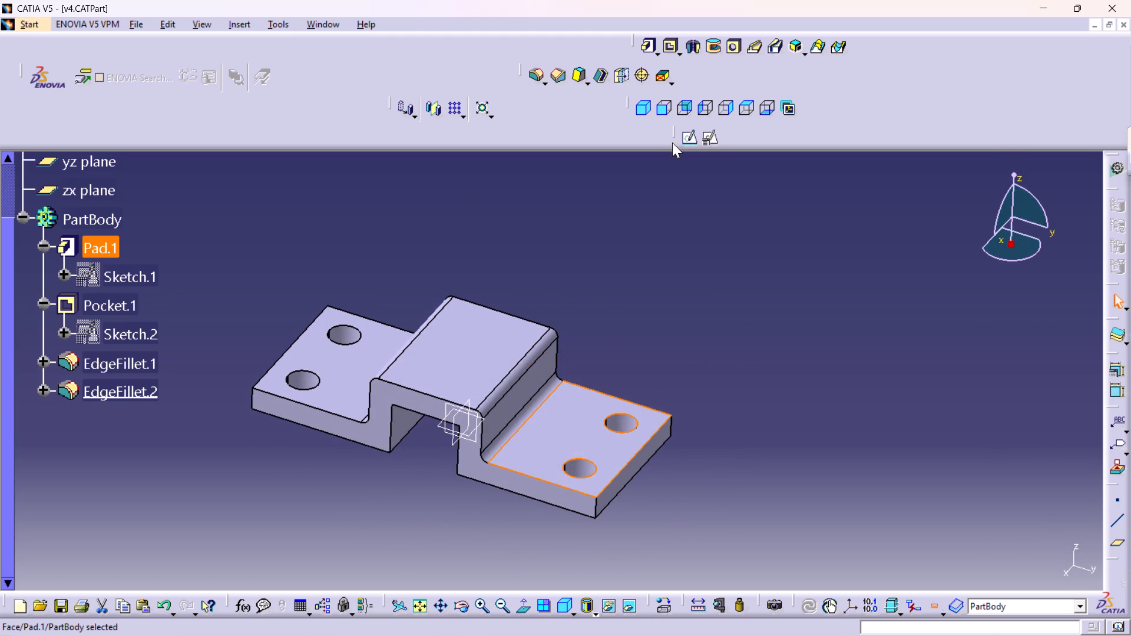
pyautogui.click(707, 138)
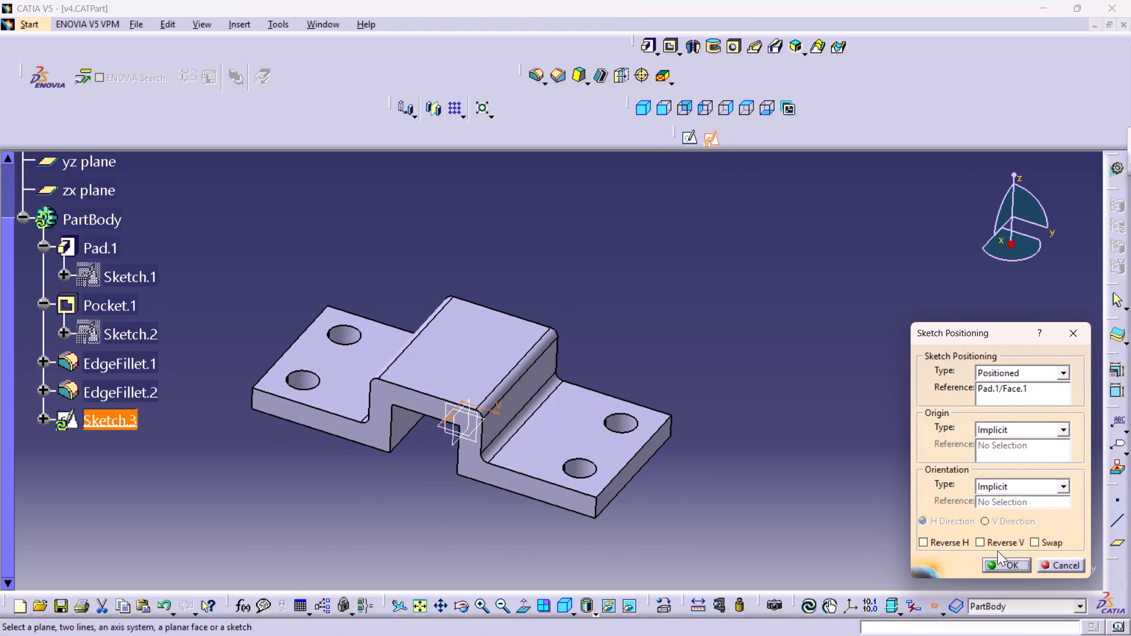
pyautogui.click(1056, 542)
pyautogui.click(1000, 541)
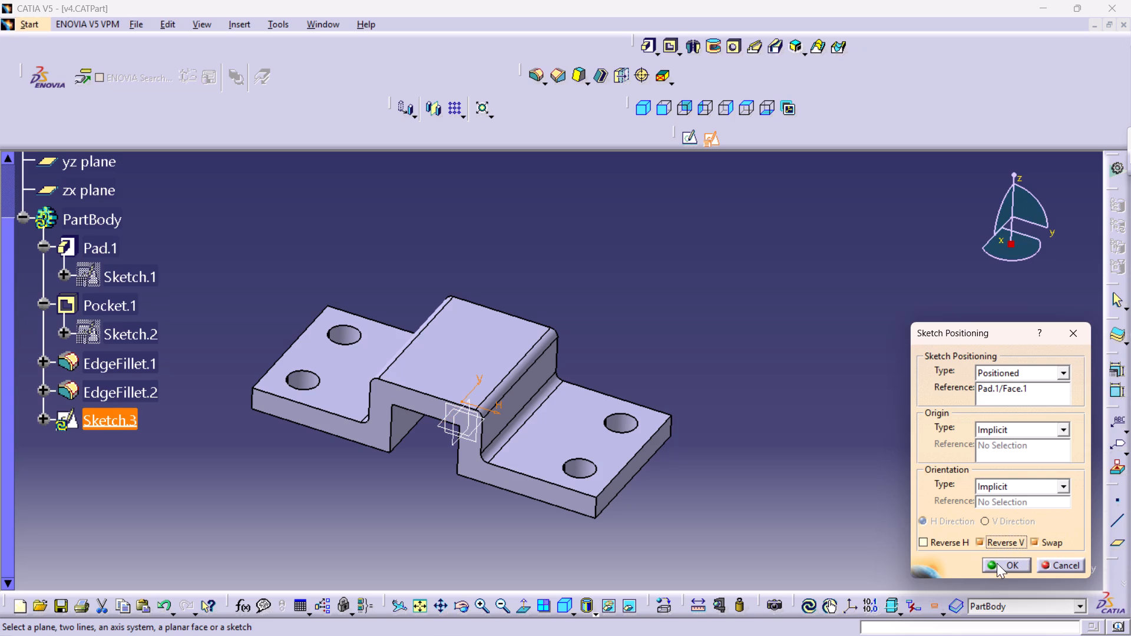
pyautogui.click(997, 561)
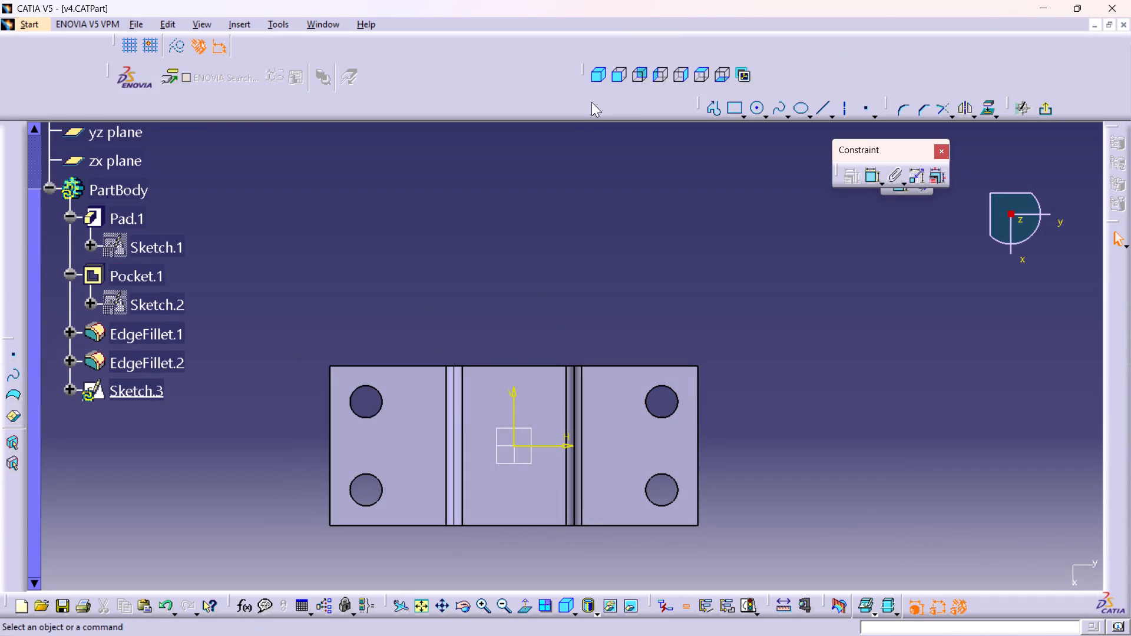
# Draw a circle centred on the sketch origin and constrain its diameter to 36 mm.
pyautogui.doubleClick(760, 104)
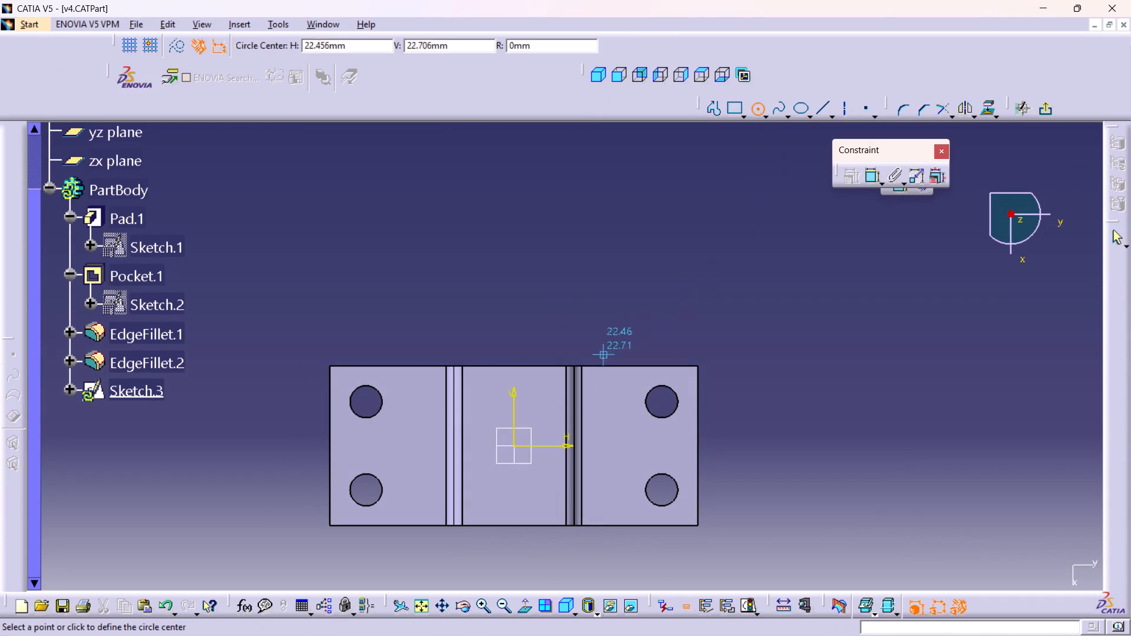
pyautogui.click(515, 445)
pyautogui.click(549, 481)
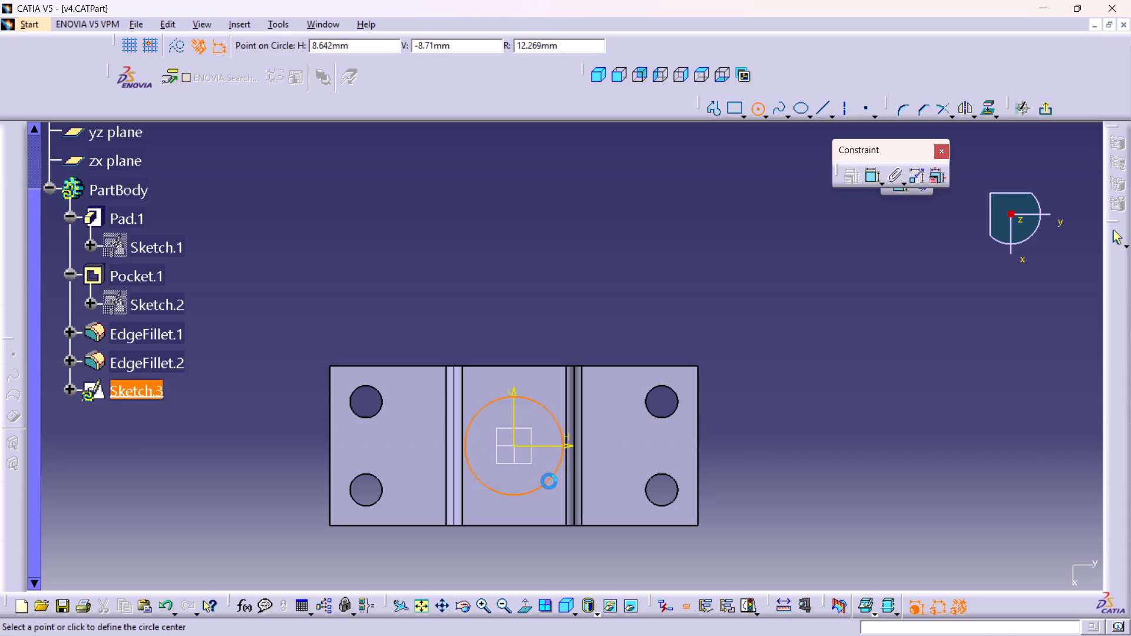
pyautogui.doubleClick(877, 174)
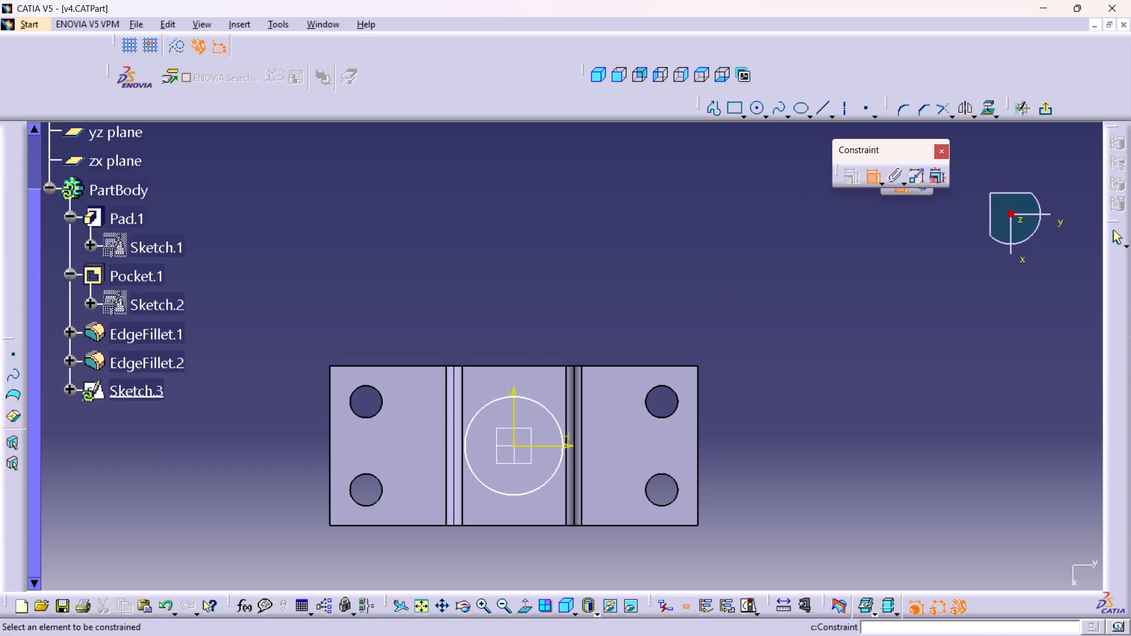
pyautogui.click(548, 410)
pyautogui.click(578, 320)
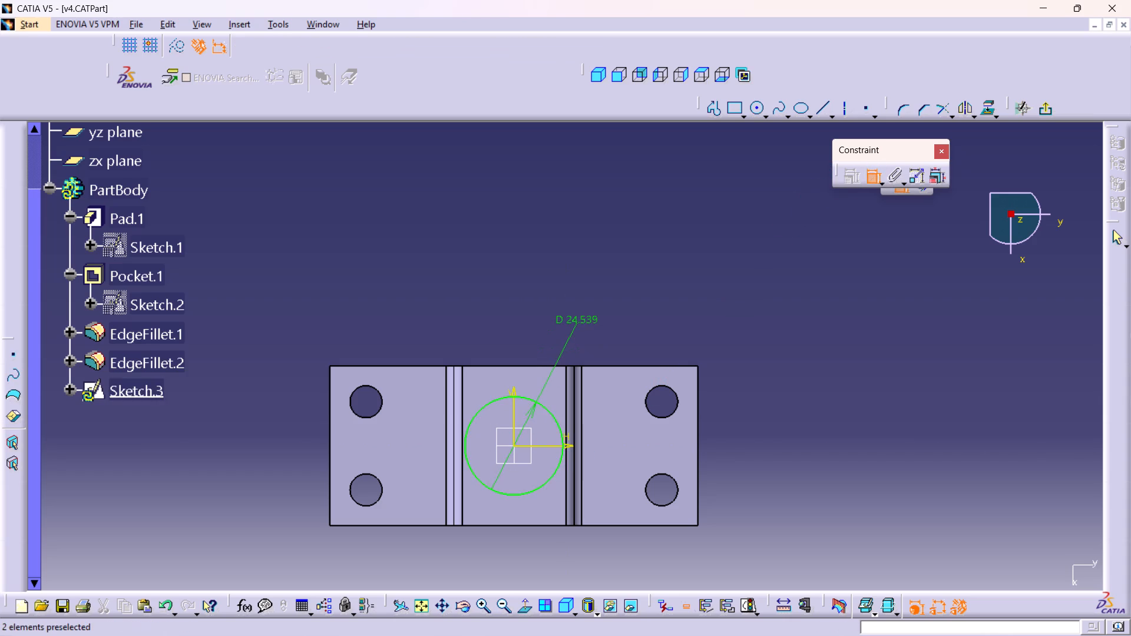
pyautogui.doubleClick(578, 314)
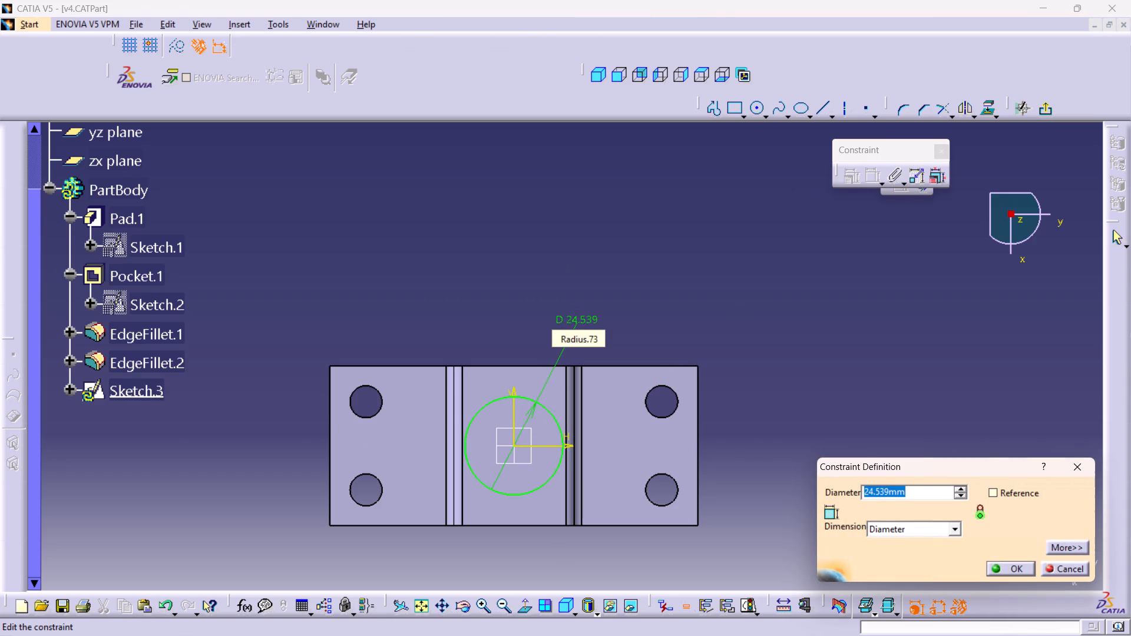
pyautogui.write('36')
pyautogui.press('Return')
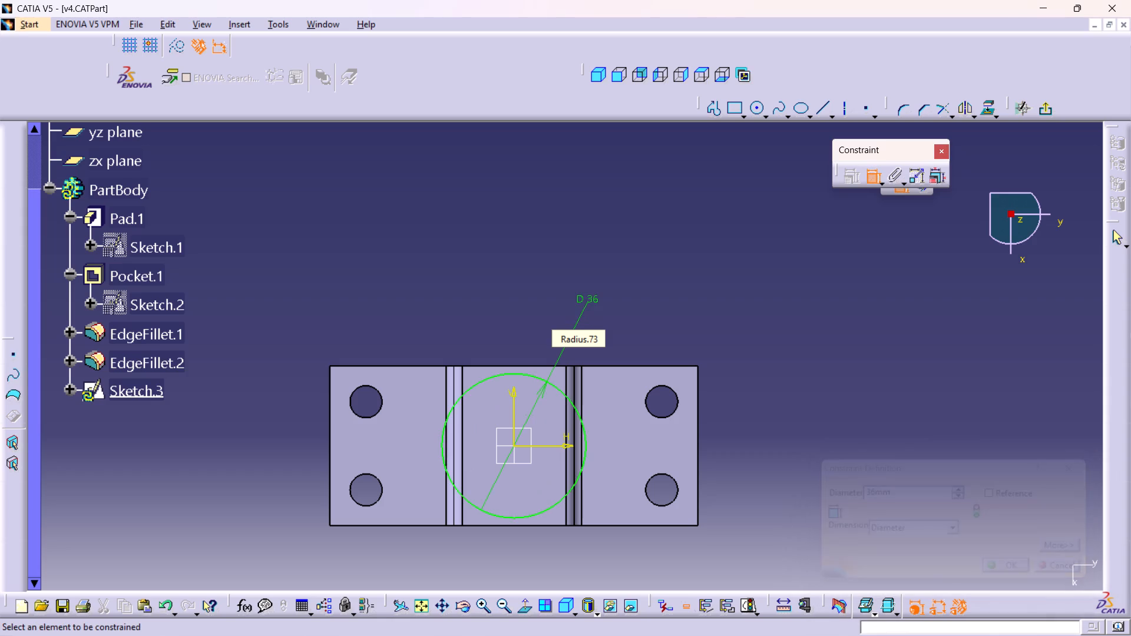
# Exit the sketch and pad the 36 mm circle 20 mm upward from the flange face level.
pyautogui.click(1049, 110)
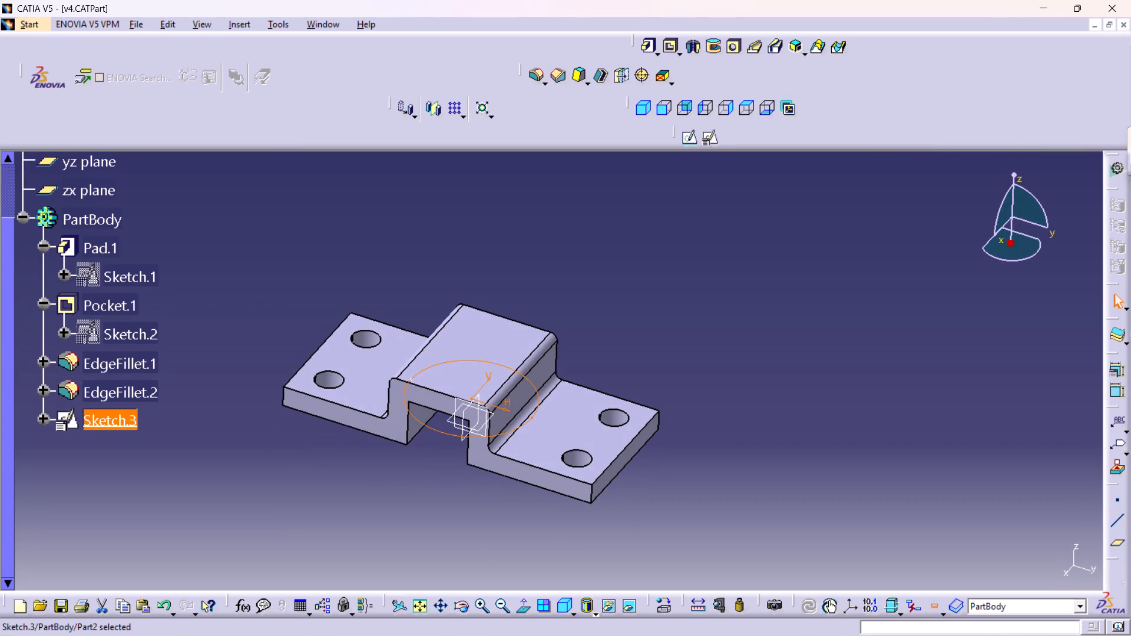
pyautogui.click(650, 43)
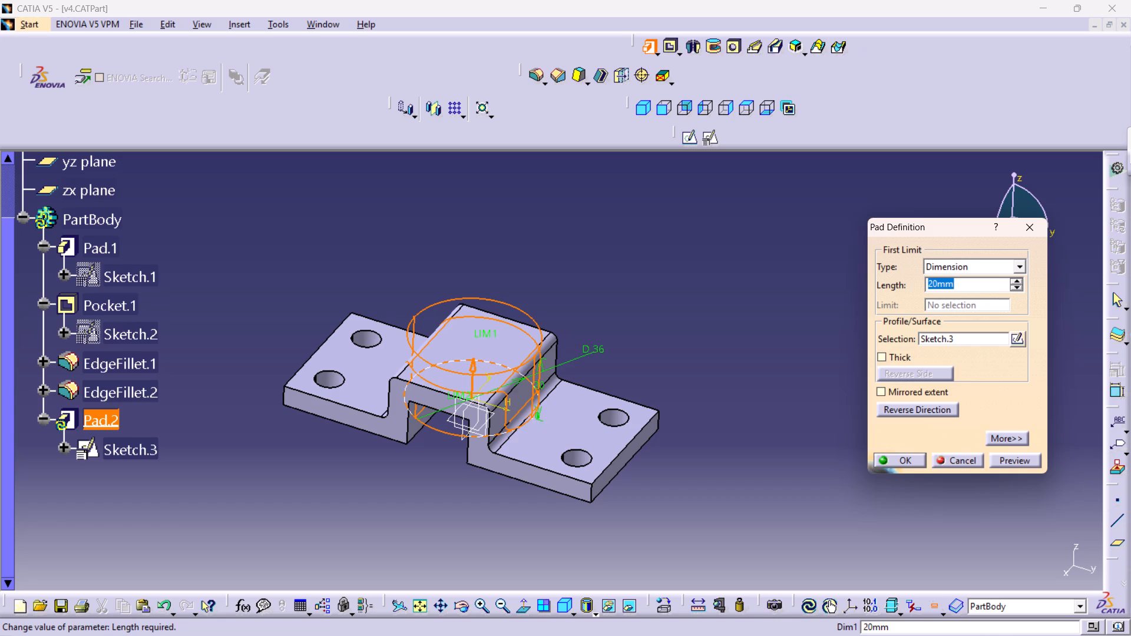
pyautogui.click(896, 459)
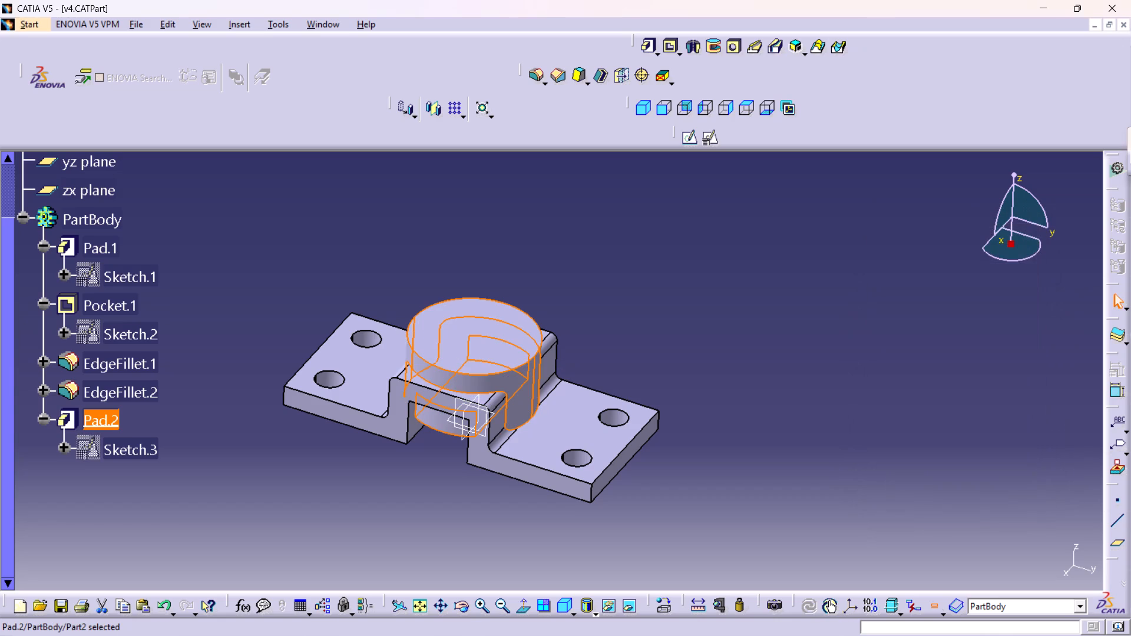
pyautogui.click(765, 409)
# Examine the rebuilt cylindrical boss and its junction with the raised bracket section from several angles and up close.
pyautogui.moveTo(426, 443); pyautogui.dragTo(425, 442, button='middle')
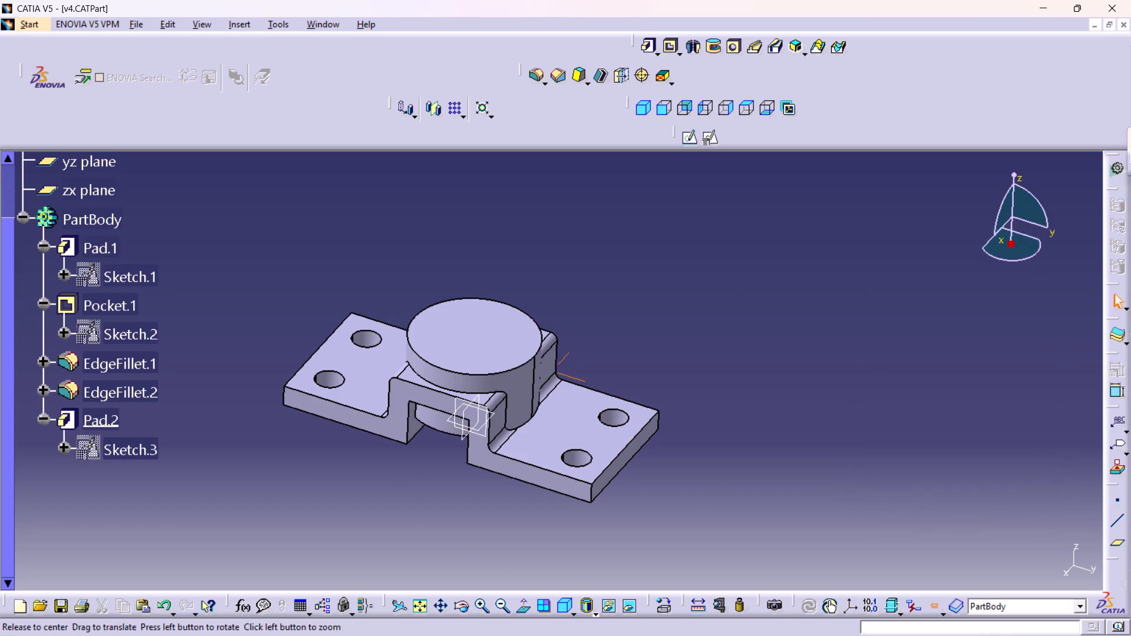
pyautogui.moveTo(425, 442); pyautogui.dragTo(447, 531, button='middle')
pyautogui.moveTo(425, 442); pyautogui.dragTo(447, 530, button='right')
pyautogui.moveTo(424, 511); pyautogui.dragTo(471, 381, button='middle')
pyautogui.moveTo(424, 510); pyautogui.dragTo(471, 381, button='right')
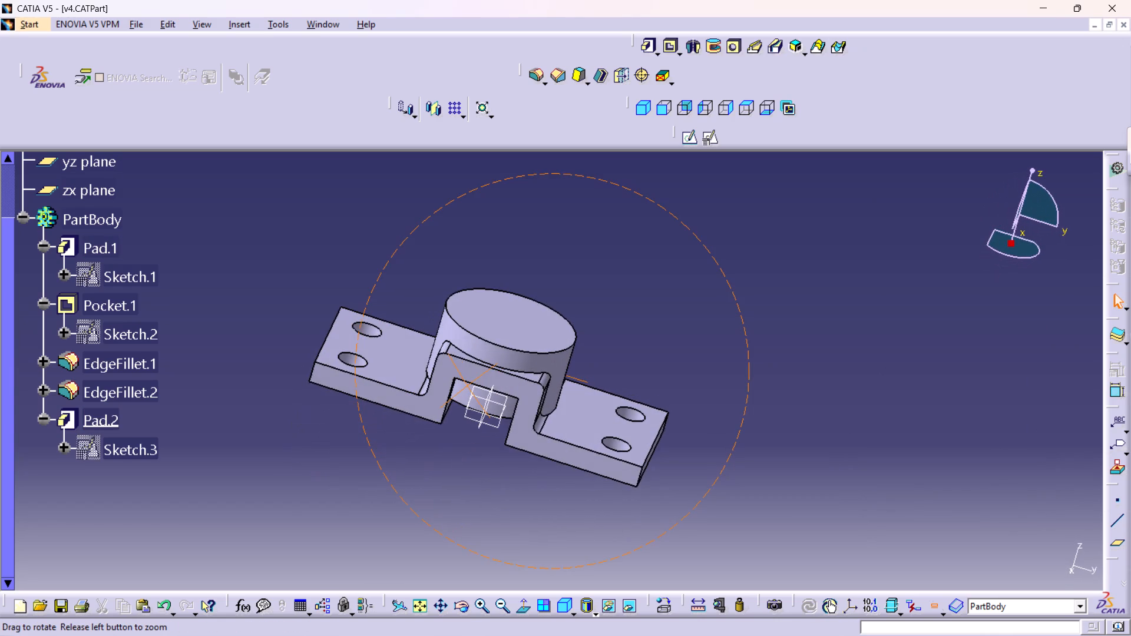
pyautogui.moveTo(471, 381); pyautogui.dragTo(467, 408, button='middle')
pyautogui.moveTo(471, 381); pyautogui.dragTo(467, 408, button='right')
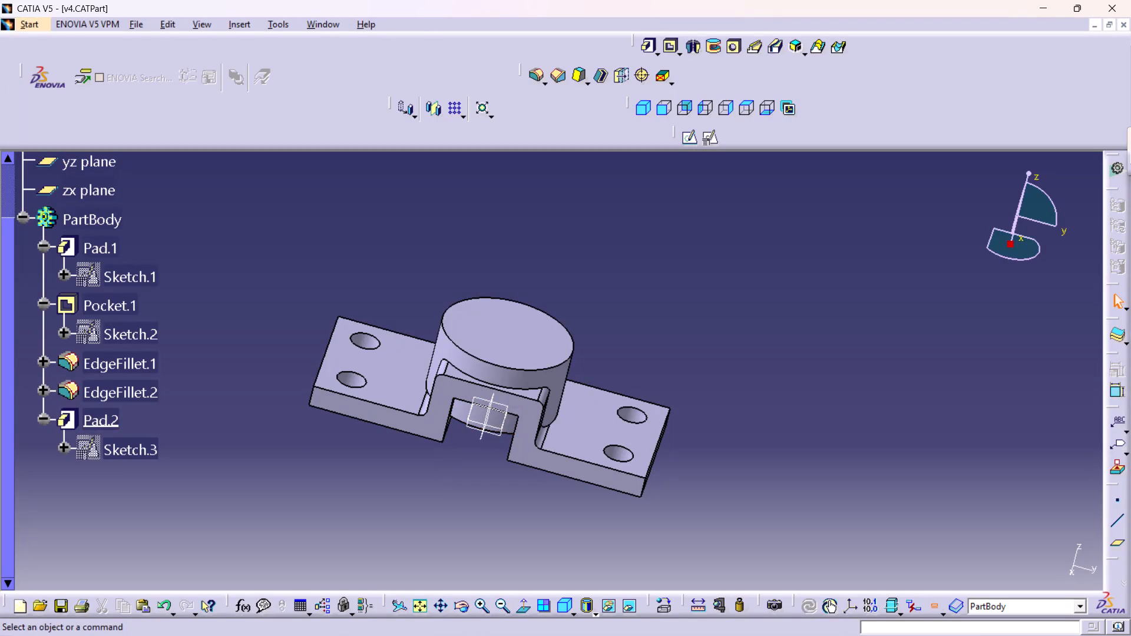
pyautogui.moveTo(459, 452); pyautogui.dragTo(429, 463, button='middle')
pyautogui.moveTo(459, 452); pyautogui.dragTo(429, 463, button='right')
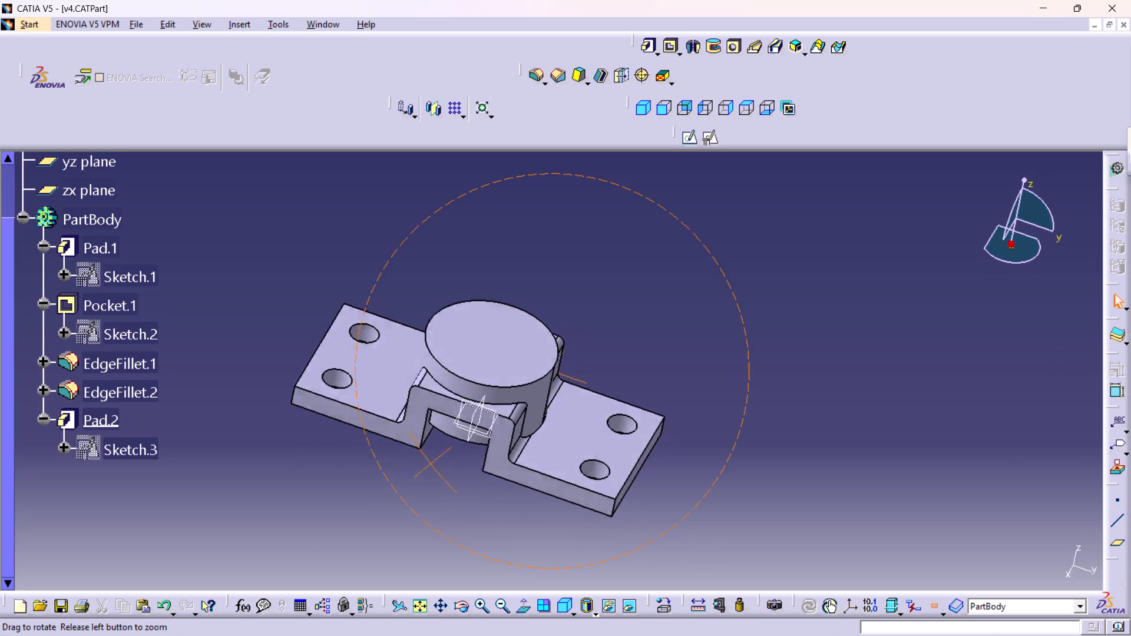
pyautogui.moveTo(429, 463); pyautogui.dragTo(422, 436, button='right')
pyautogui.moveTo(429, 463); pyautogui.dragTo(422, 436, button='middle')
pyautogui.moveTo(412, 367); pyautogui.dragTo(375, 396, button='middle')
pyautogui.moveTo(412, 367); pyautogui.dragTo(375, 396, button='right')
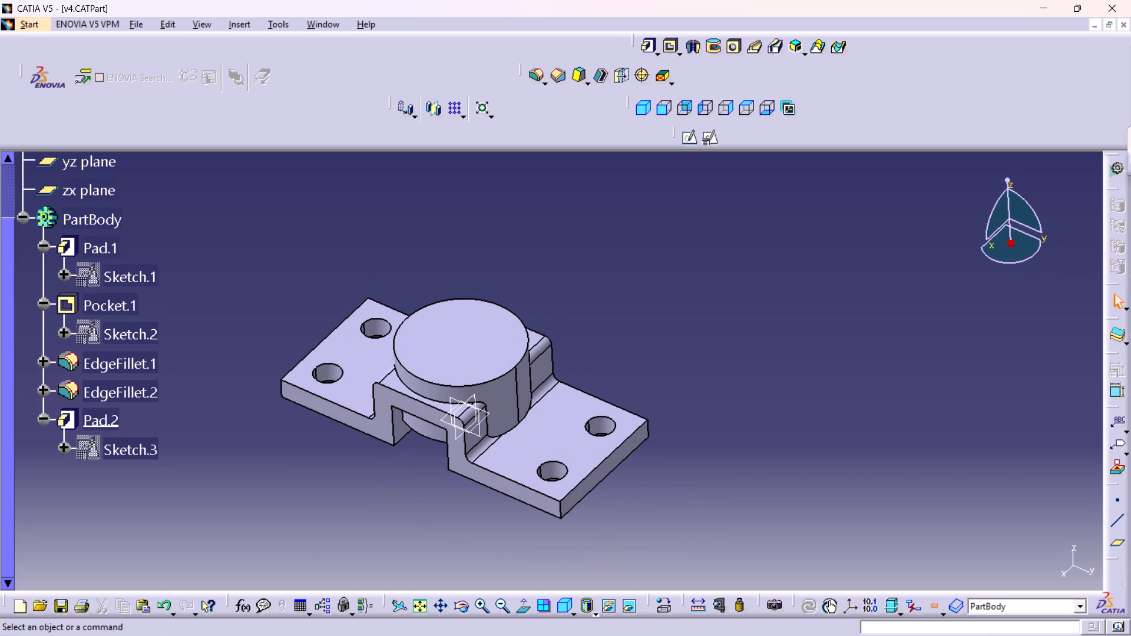
pyautogui.moveTo(577, 508); pyautogui.dragTo(567, 446, button='middle')
pyautogui.moveTo(573, 506); pyautogui.dragTo(567, 446, button='right')
pyautogui.moveTo(598, 413); pyautogui.dragTo(647, 521, button='middle')
pyautogui.moveTo(515, 520); pyautogui.dragTo(522, 551, button='middle')
pyautogui.moveTo(515, 520); pyautogui.dragTo(522, 551, button='right')
pyautogui.moveTo(534, 520); pyautogui.dragTo(537, 468, button='middle')
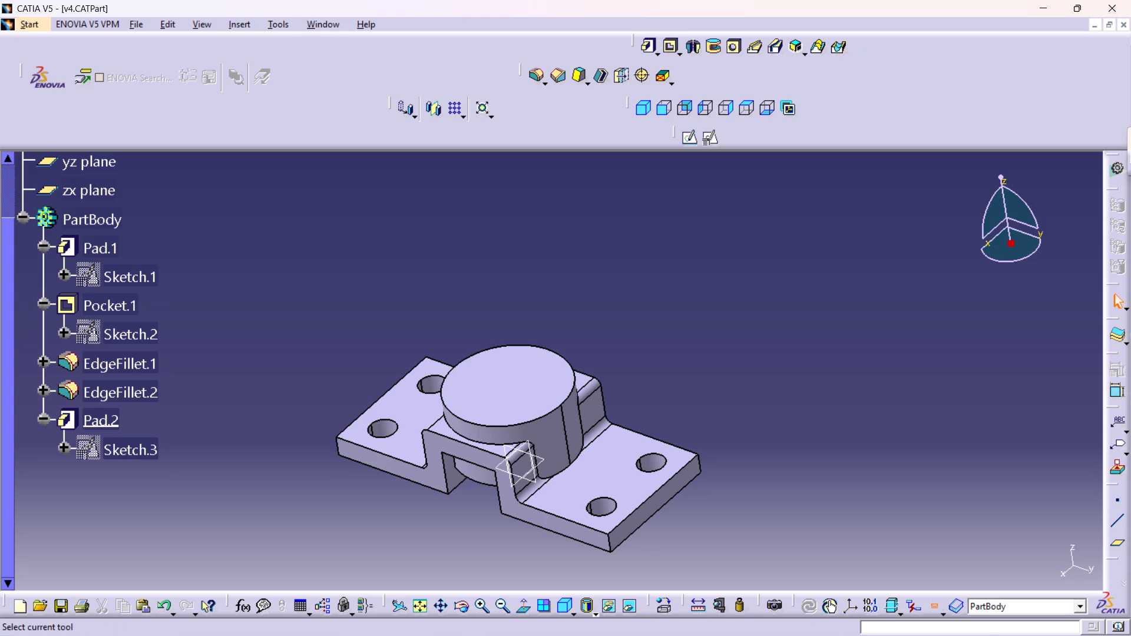
pyautogui.moveTo(601, 453); pyautogui.dragTo(594, 408, button='middle')
pyautogui.moveTo(688, 405); pyautogui.dragTo(684, 421, button='middle')
pyautogui.moveTo(688, 405); pyautogui.dragTo(684, 421, button='right')
pyautogui.moveTo(513, 428); pyautogui.dragTo(510, 375, button='middle')
pyautogui.moveTo(509, 422); pyautogui.dragTo(510, 375, button='right')
pyautogui.moveTo(733, 367); pyautogui.dragTo(719, 307, button='middle')
pyautogui.rightClick(733, 367)
pyautogui.moveTo(739, 335); pyautogui.dragTo(755, 360, button='middle')
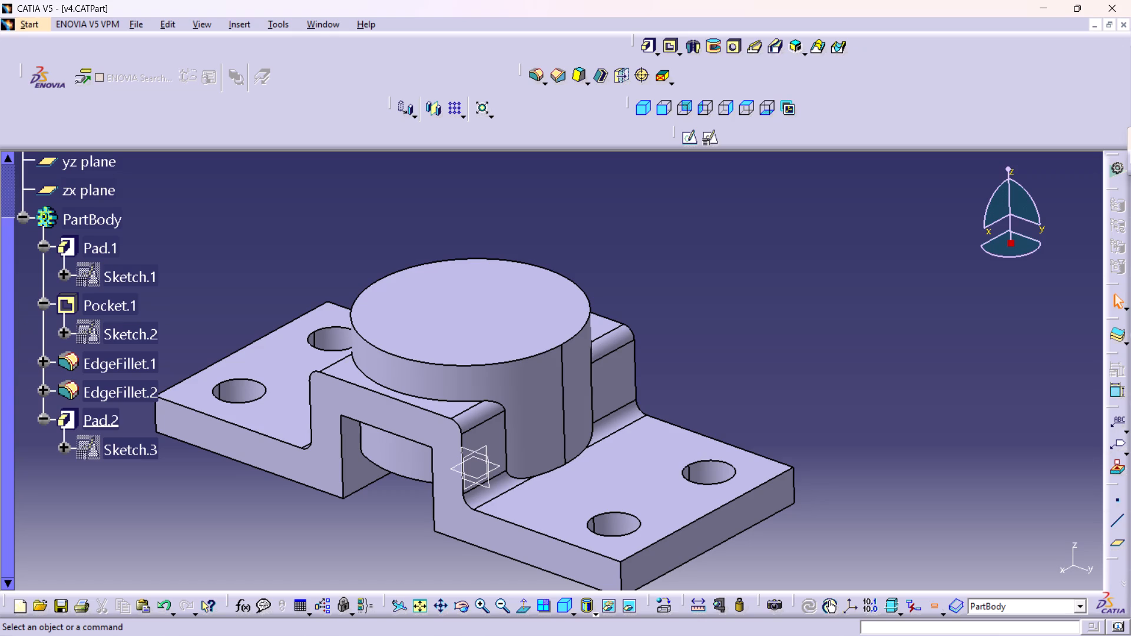
# Start a positioned sketch on the boss's circular top face, with the axes swapped and V reversed.
pyautogui.click(577, 306)
pyautogui.click(706, 134)
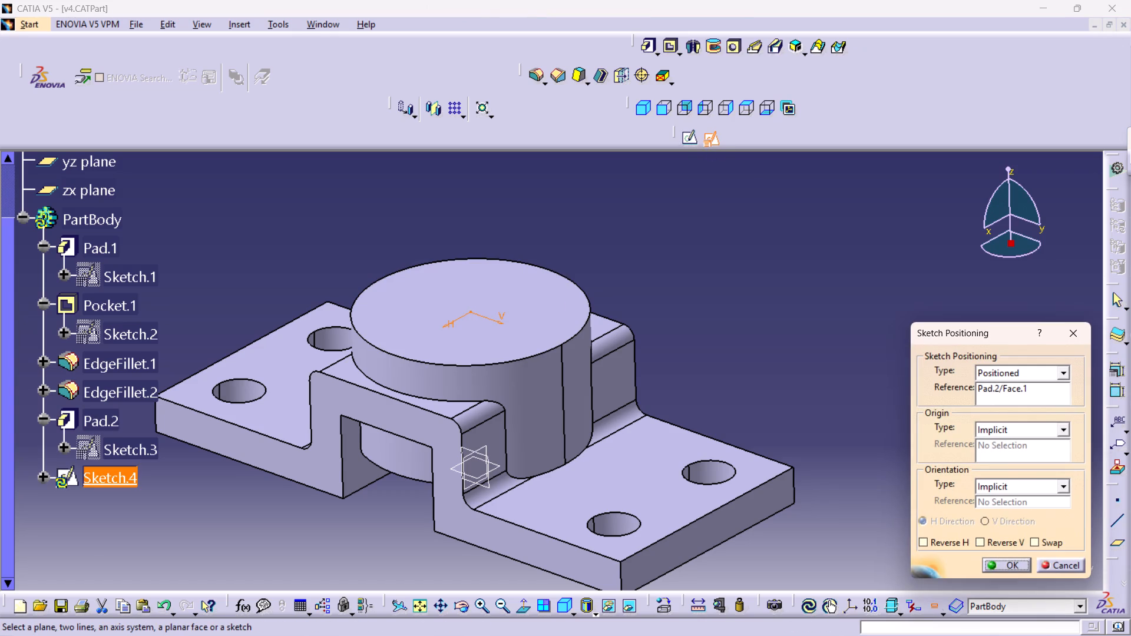
pyautogui.click(1041, 537)
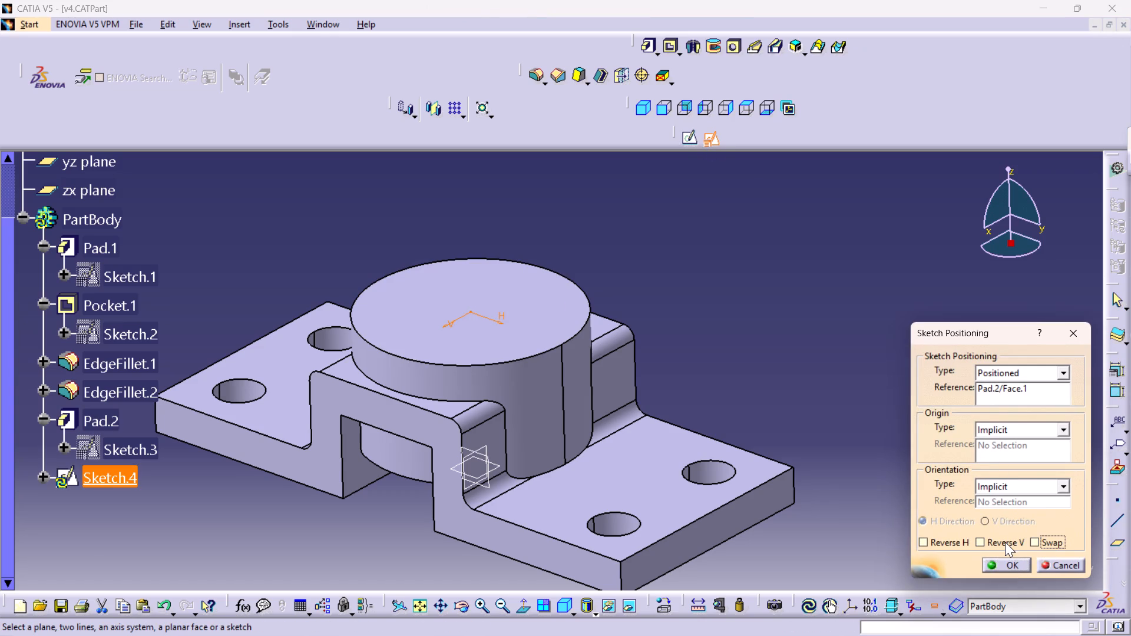
pyautogui.click(1005, 542)
pyautogui.click(1011, 569)
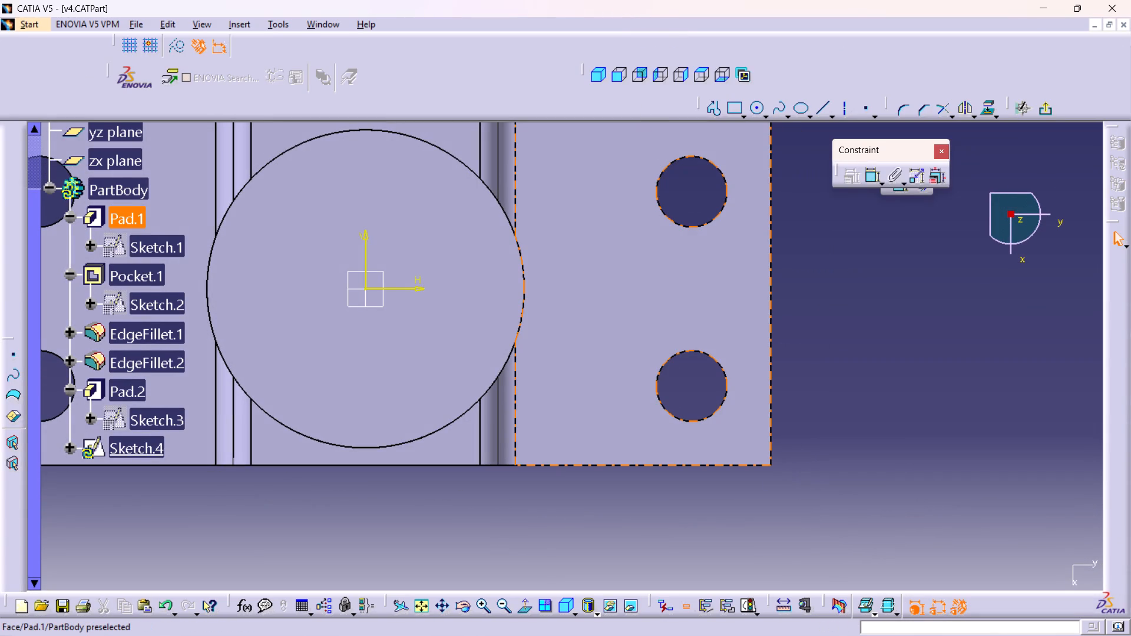
# Draw two circles centred on the sketch origin, about 21 mm and 18 mm in diameter.
pyautogui.moveTo(577, 249); pyautogui.dragTo(710, 302, button='middle')
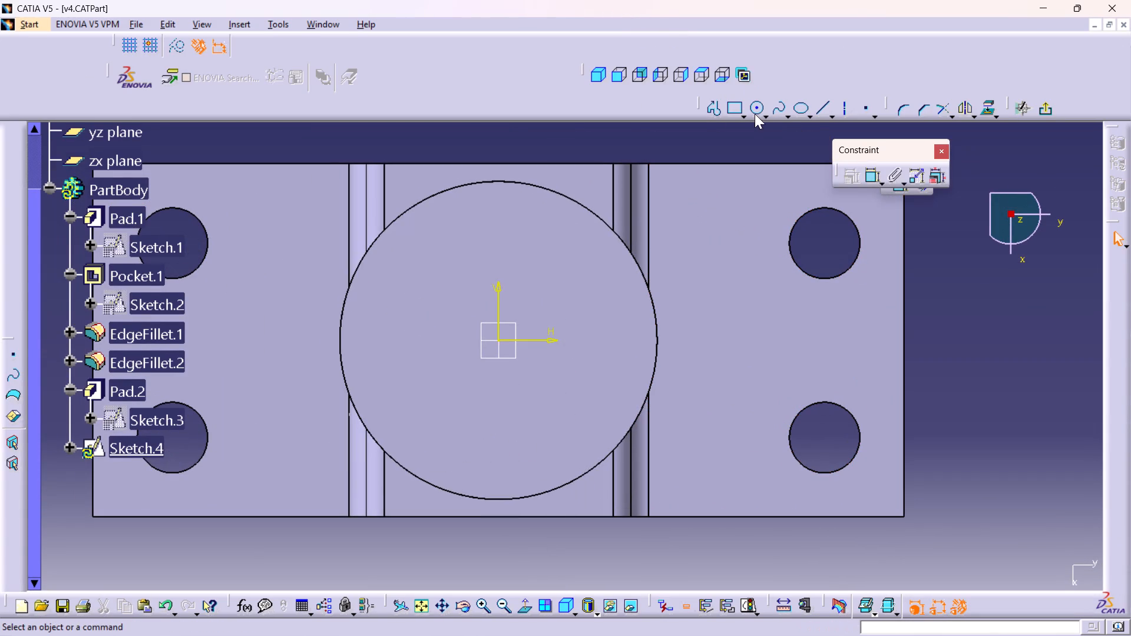
pyautogui.doubleClick(758, 108)
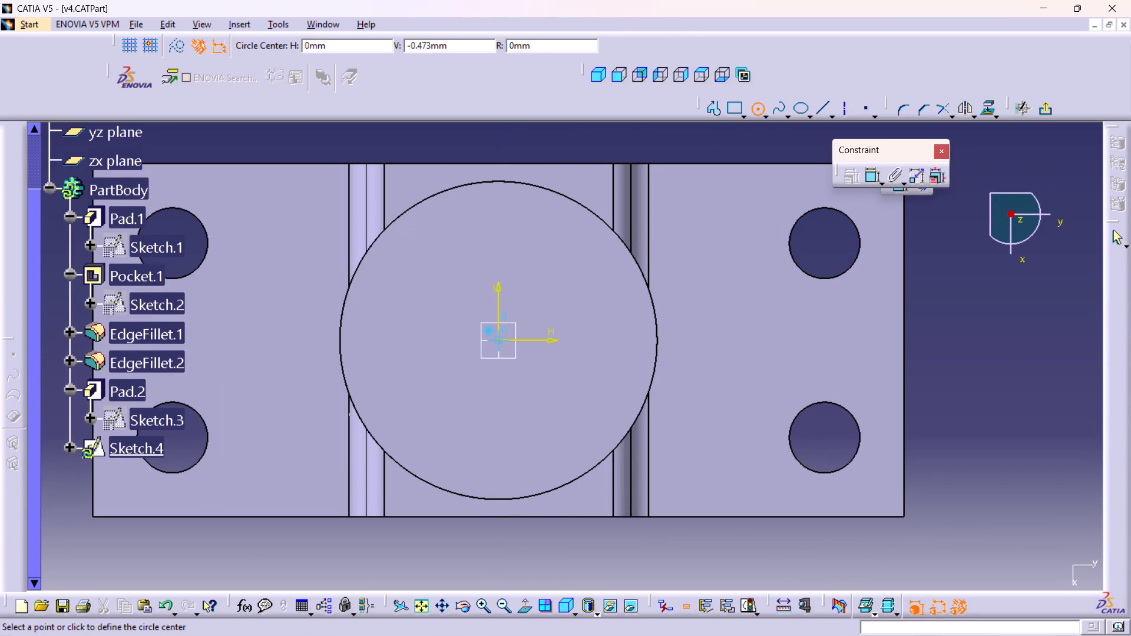
pyautogui.moveTo(500, 336); pyautogui.dragTo(506, 349)
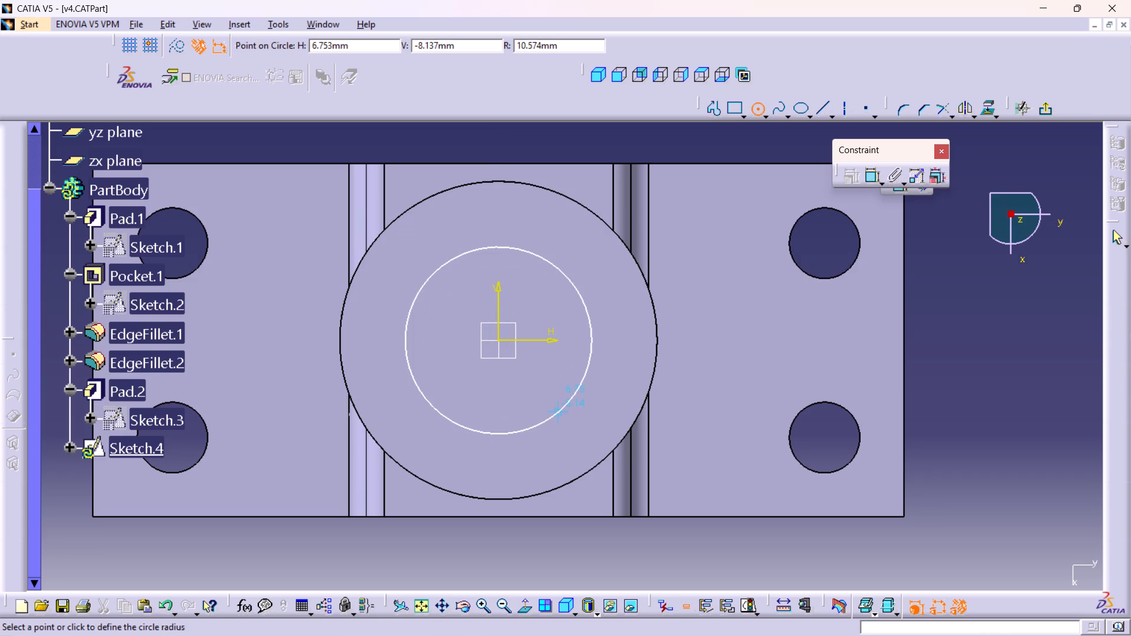
pyautogui.click(559, 412)
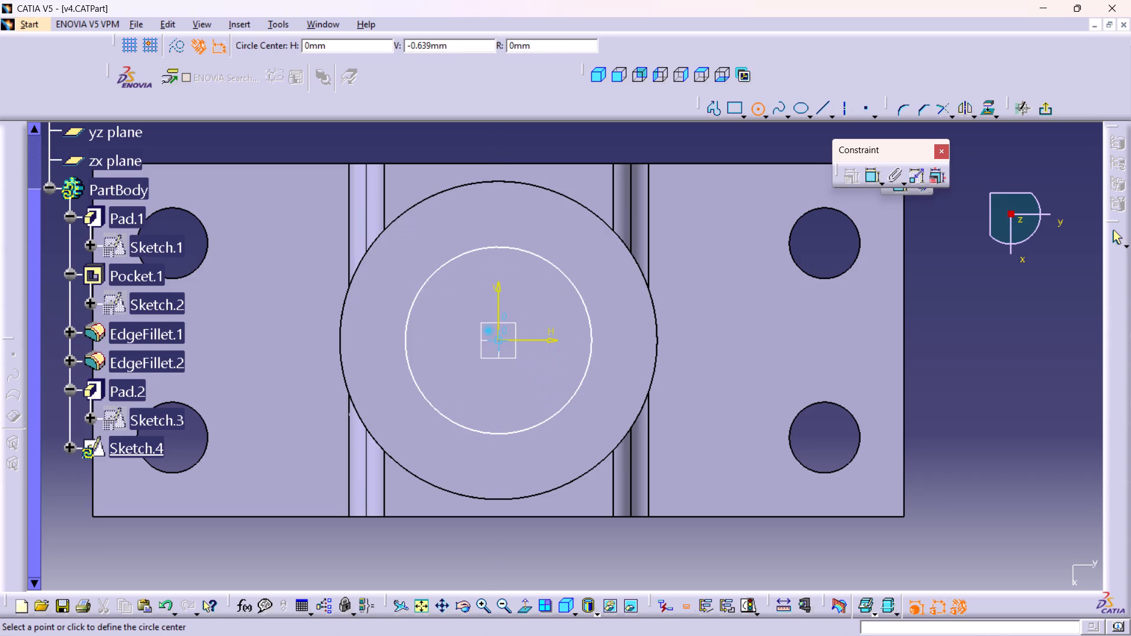
pyautogui.click(501, 336)
pyautogui.click(556, 393)
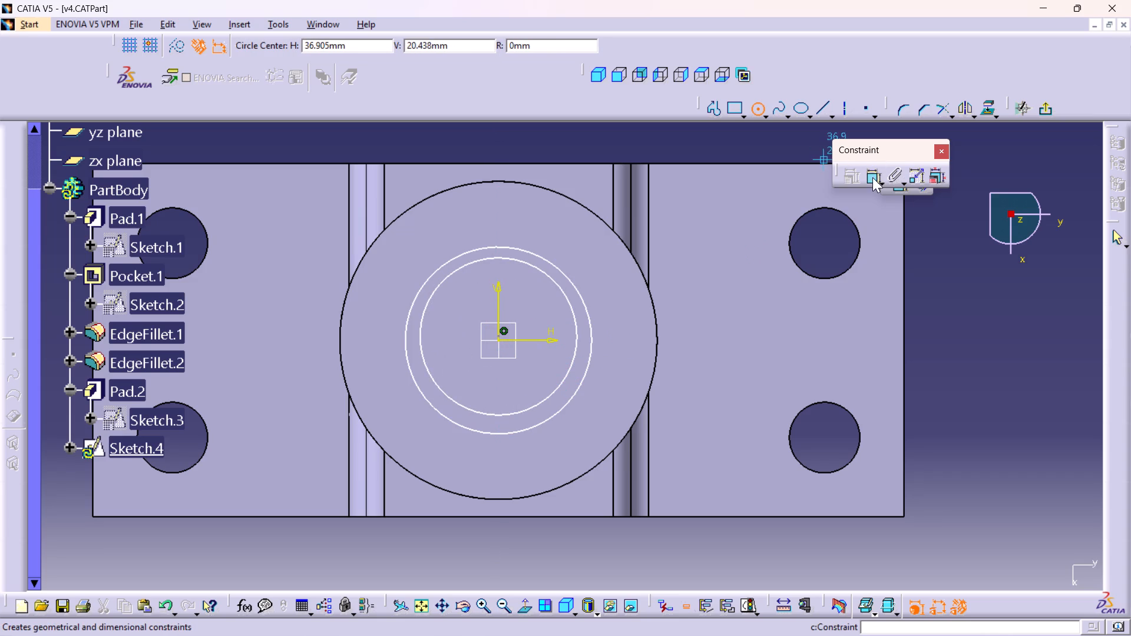
# Constrain the two sketched circles to be concentric.
pyautogui.doubleClick(872, 177)
pyautogui.click(576, 339)
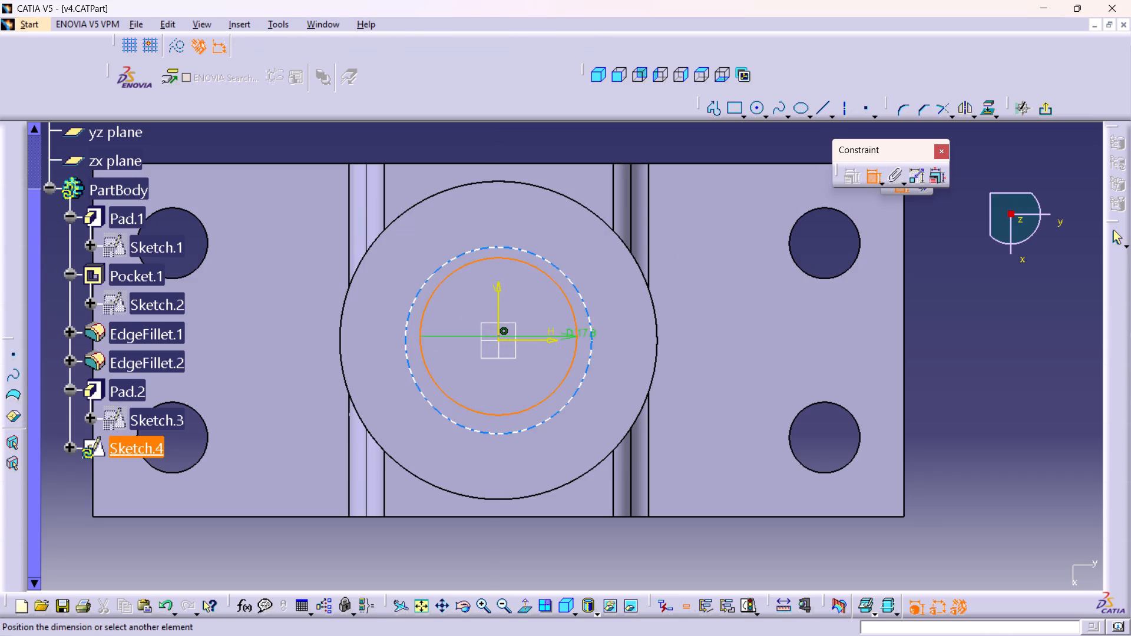
pyautogui.click(591, 324)
pyautogui.rightClick(600, 243)
pyautogui.click(629, 418)
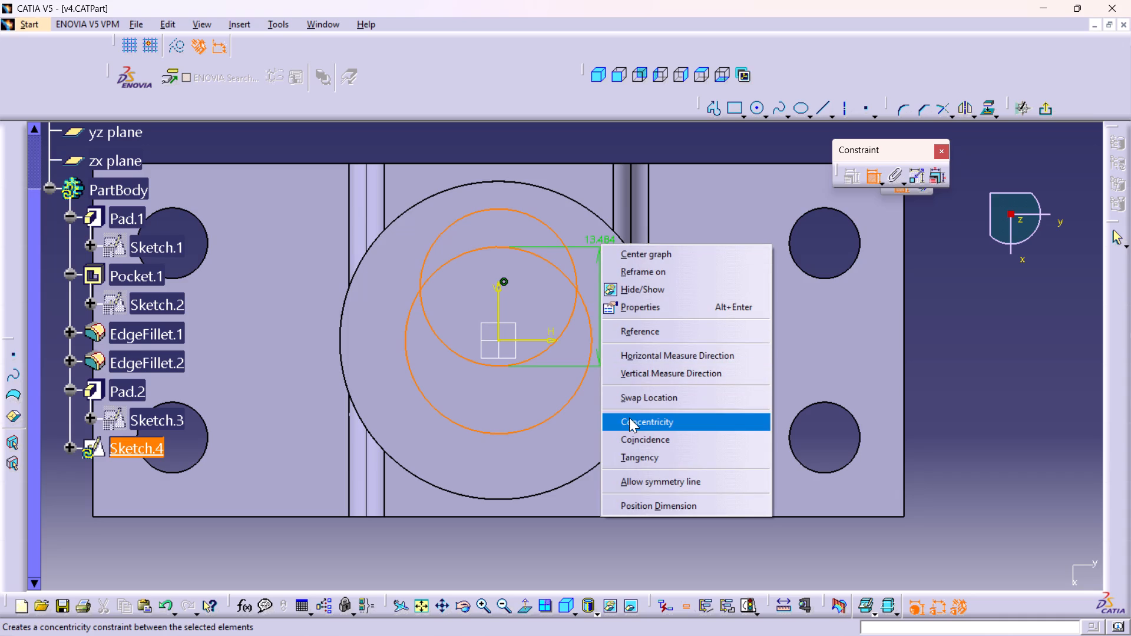
# Dimension the diameters of both circles, setting the outer one to 30 mm and the inner one to 20 mm.
pyautogui.click(577, 340)
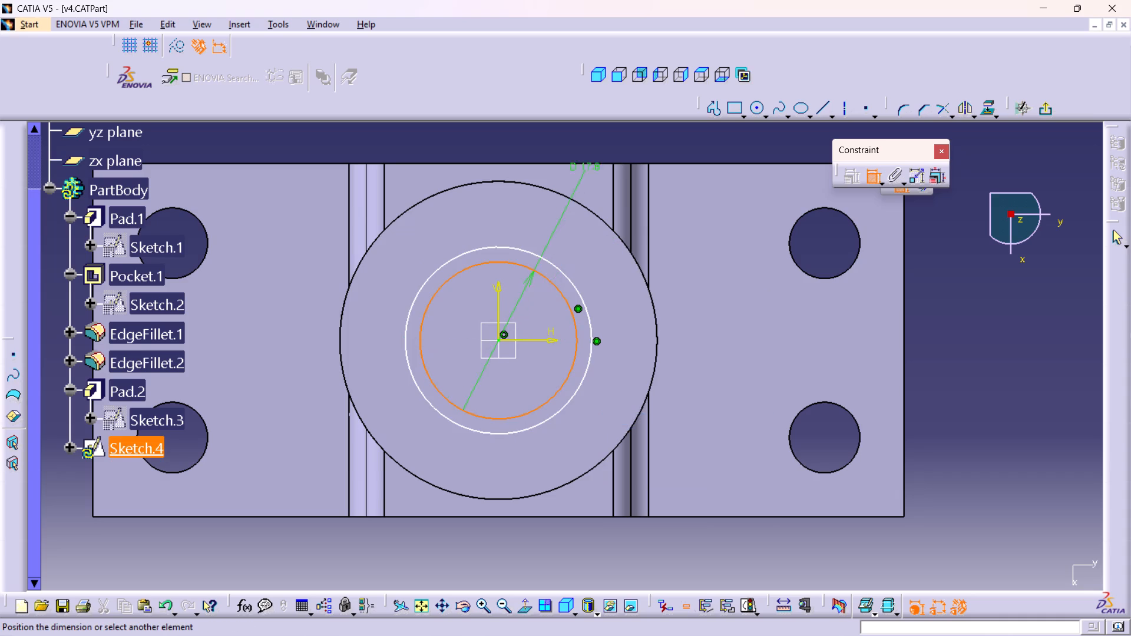
pyautogui.moveTo(592, 170); pyautogui.dragTo(576, 226, button='middle')
pyautogui.click(582, 185)
pyautogui.click(563, 344)
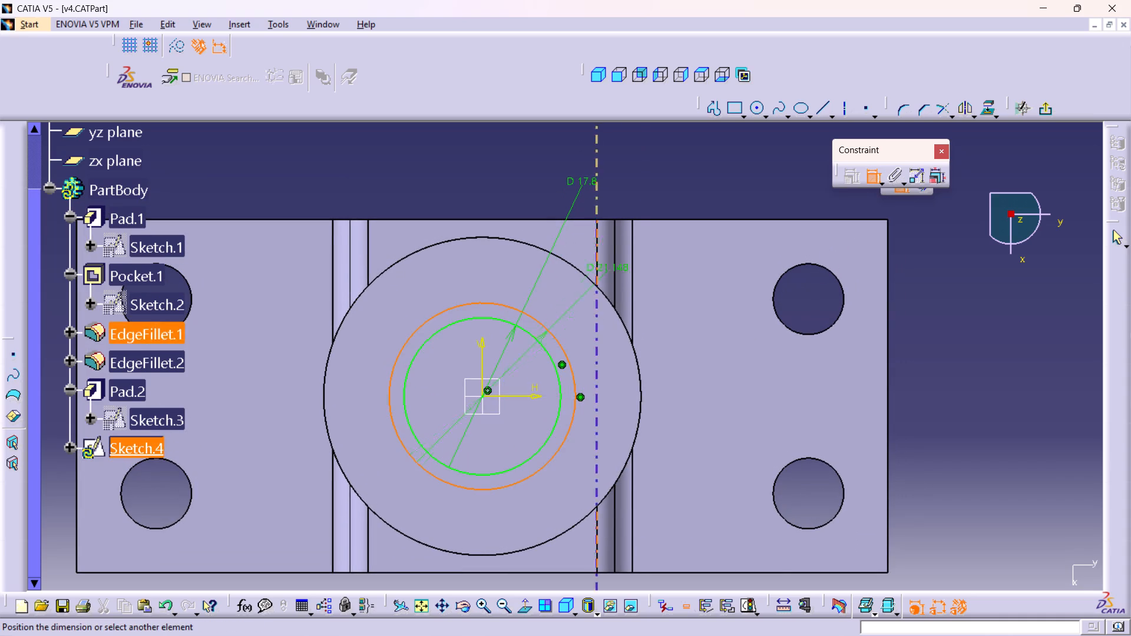
pyautogui.click(654, 193)
pyautogui.doubleClick(657, 186)
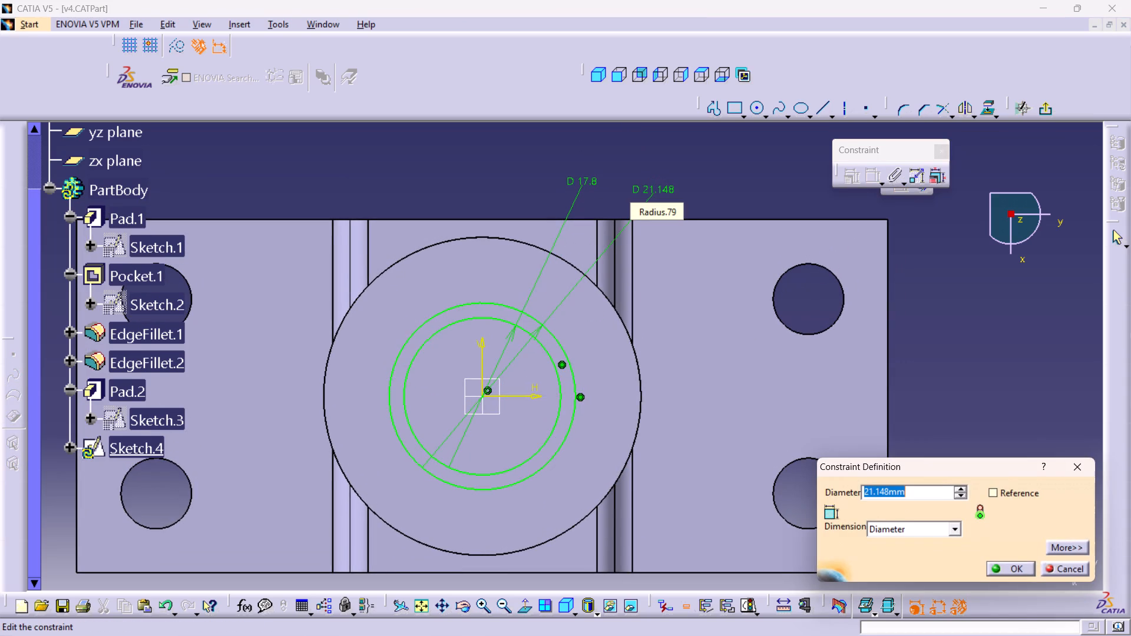
pyautogui.write('30')
pyautogui.press('Return')
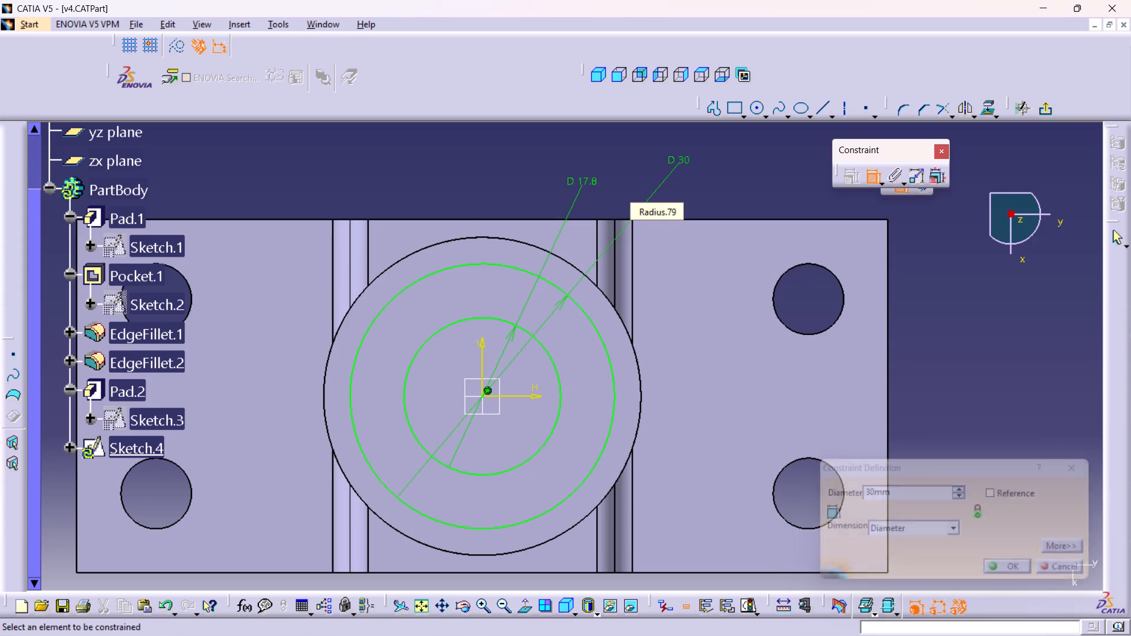
pyautogui.doubleClick(591, 179)
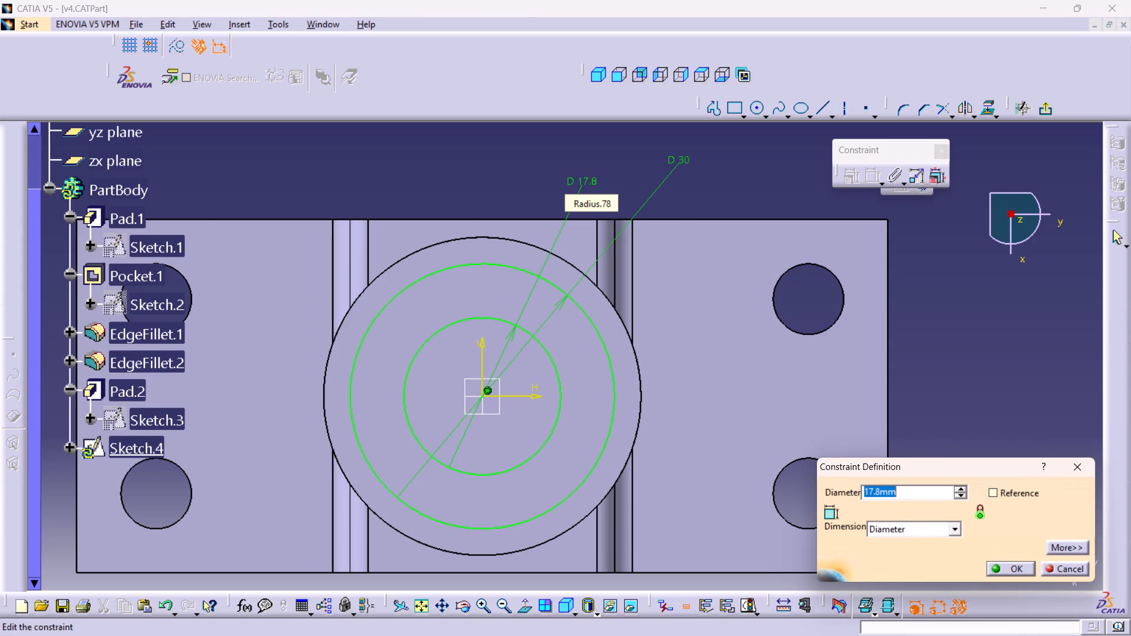
pyautogui.write('20')
pyautogui.press('Return')
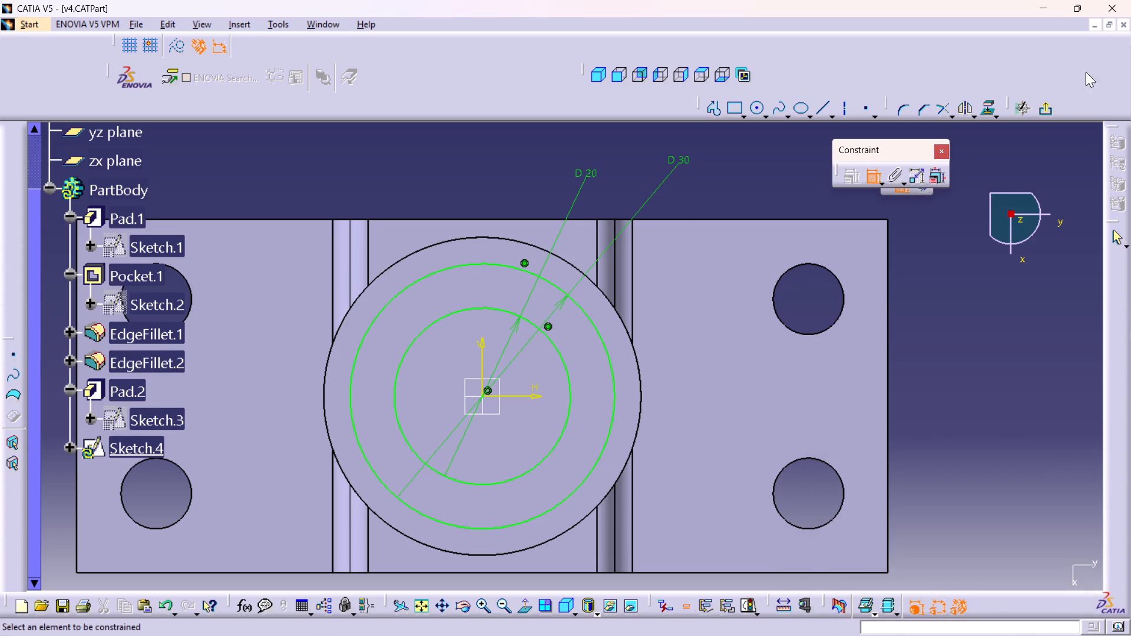
# Exit the sketch and pad the ring profile 18 mm upward from the boss's top face.
pyautogui.click(1054, 107)
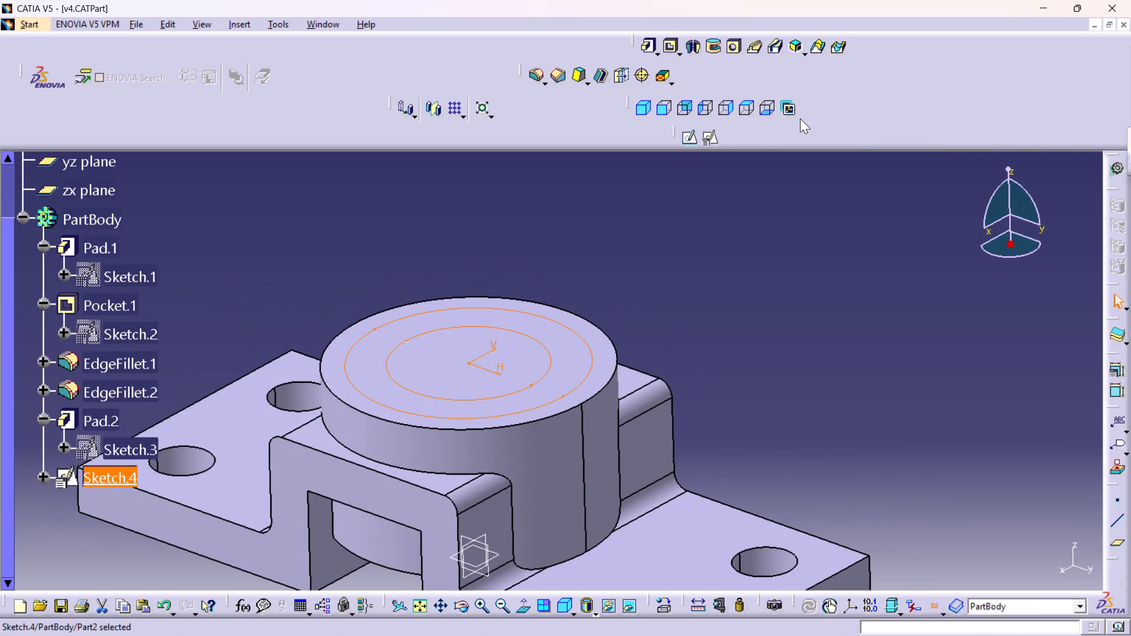
pyautogui.click(642, 48)
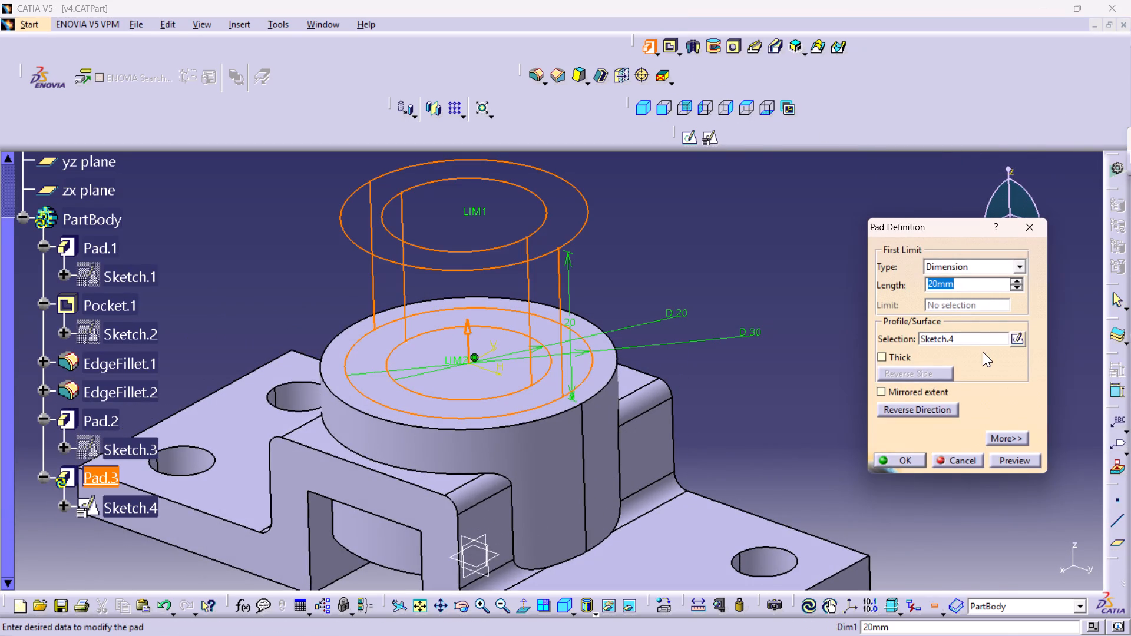
pyautogui.doubleClick(964, 285)
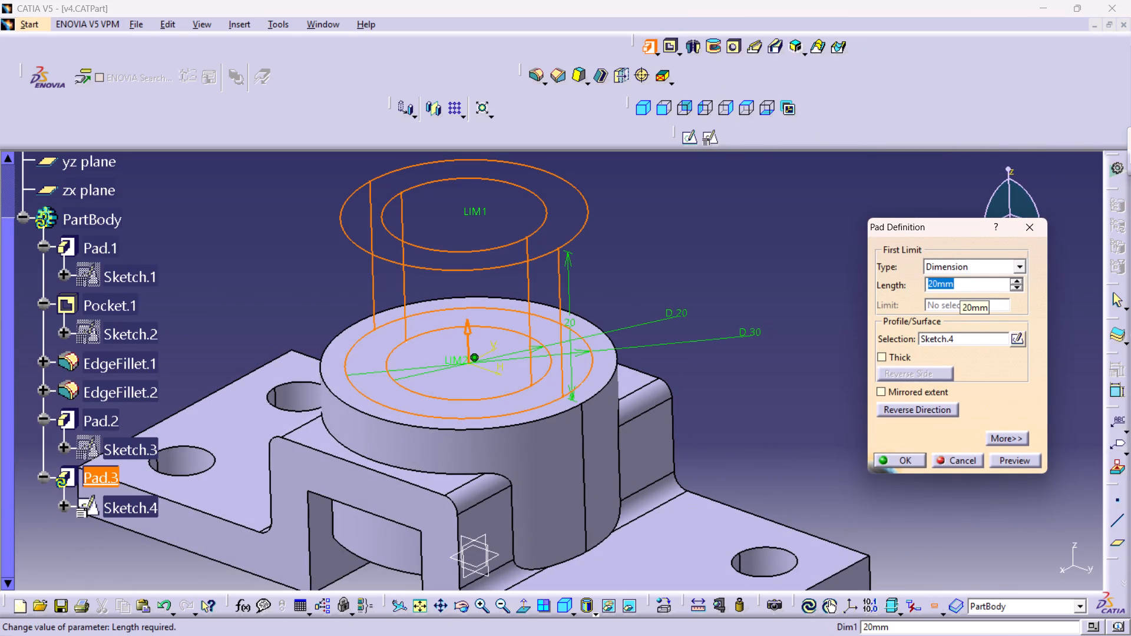
pyautogui.write('18')
pyautogui.press('Return')
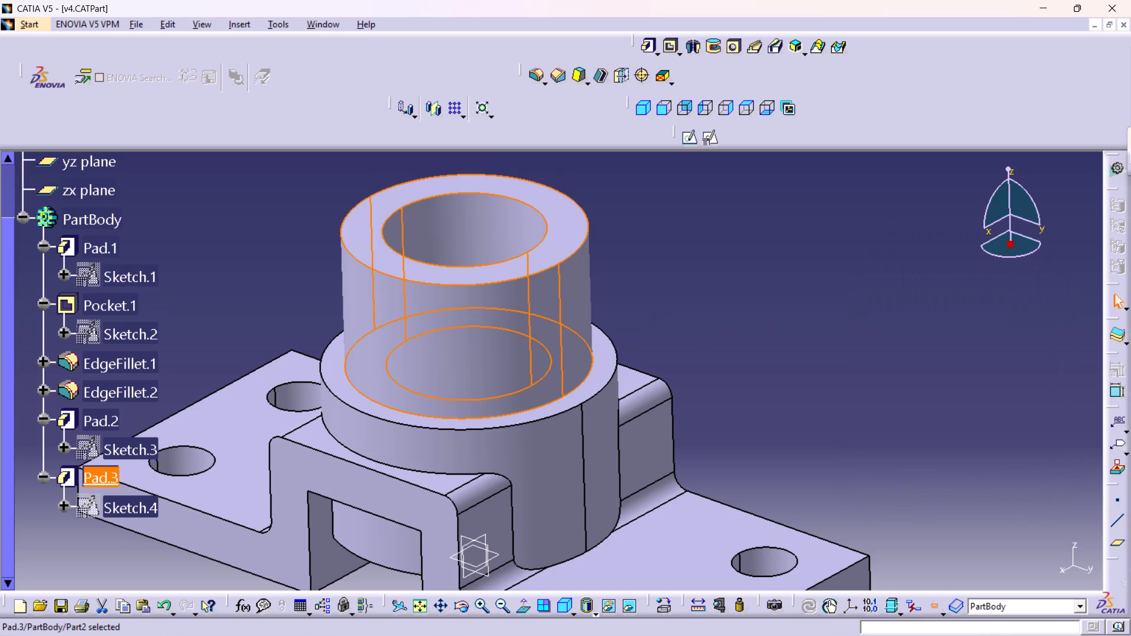
pyautogui.click(945, 271)
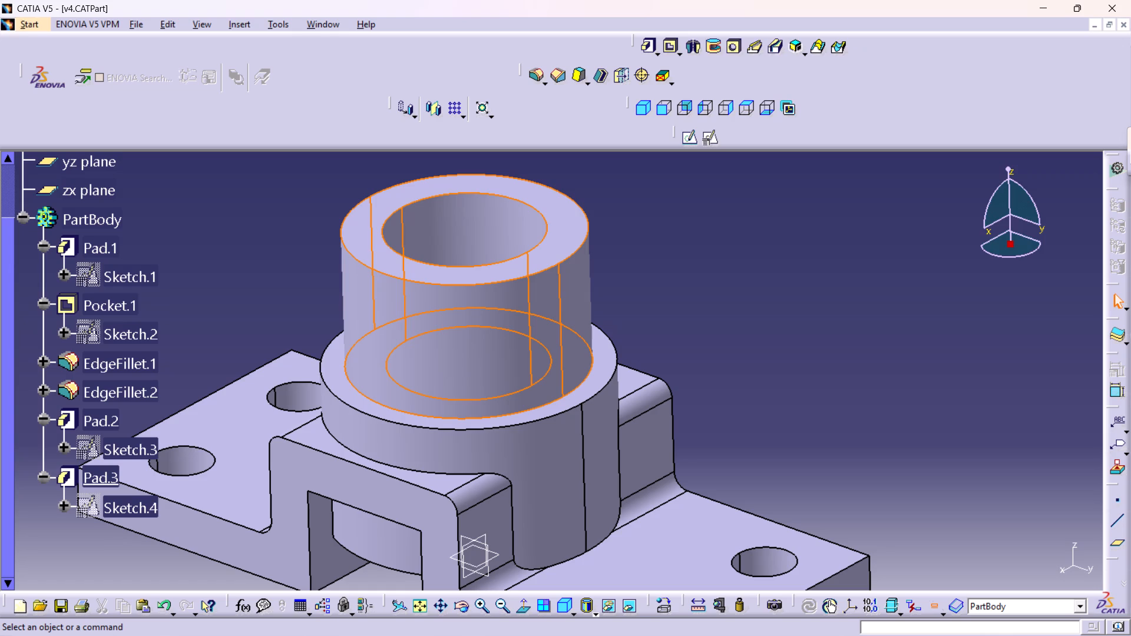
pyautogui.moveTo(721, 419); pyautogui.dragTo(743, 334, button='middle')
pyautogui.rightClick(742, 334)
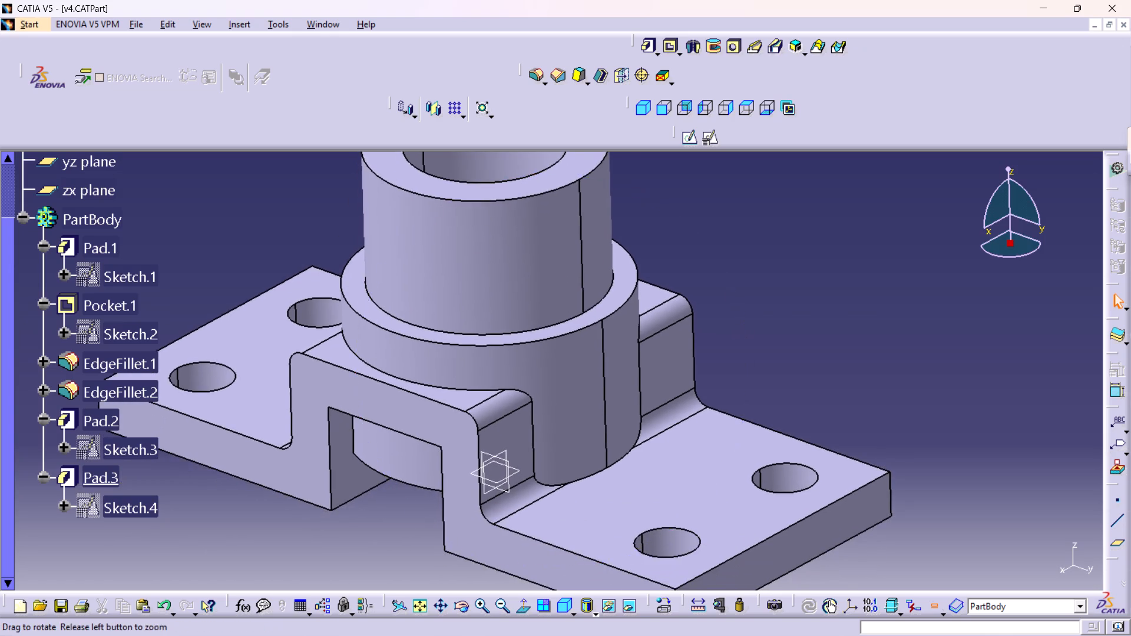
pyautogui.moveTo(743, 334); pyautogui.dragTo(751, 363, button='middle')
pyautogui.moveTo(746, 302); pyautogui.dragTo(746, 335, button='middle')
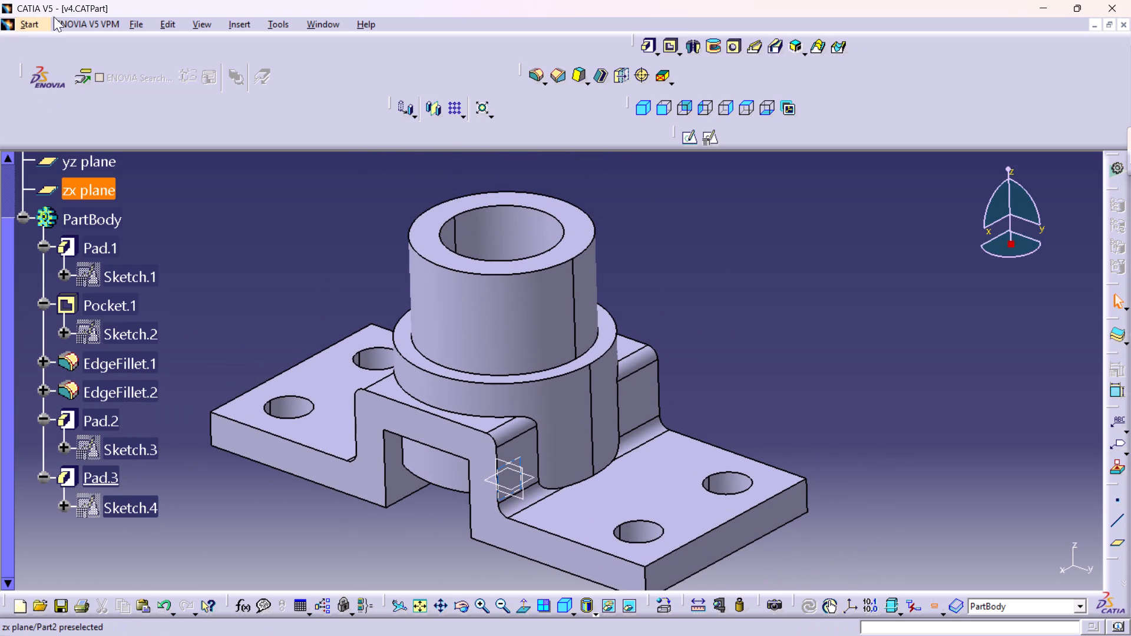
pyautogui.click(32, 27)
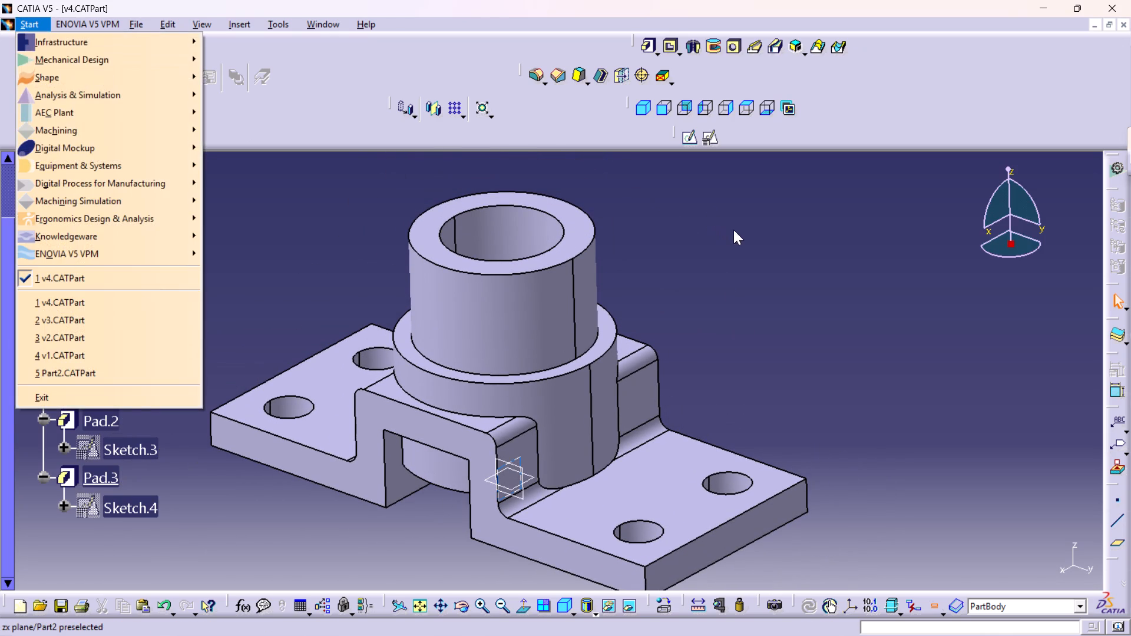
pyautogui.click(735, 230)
# Save the v4 part.
pyautogui.hotkey('ctrl', 's')
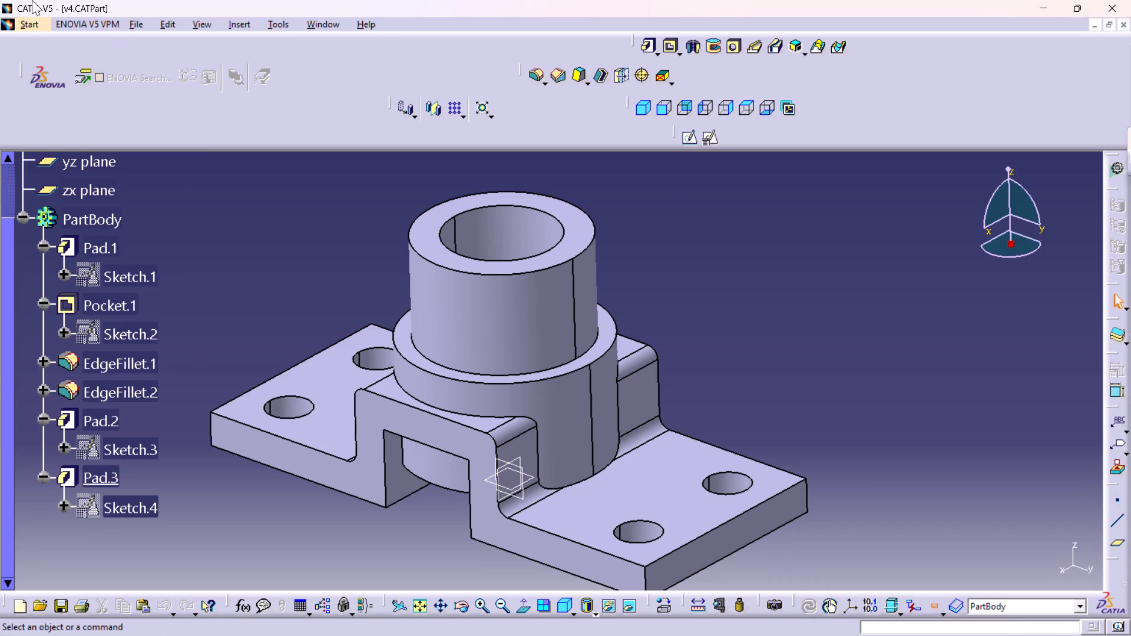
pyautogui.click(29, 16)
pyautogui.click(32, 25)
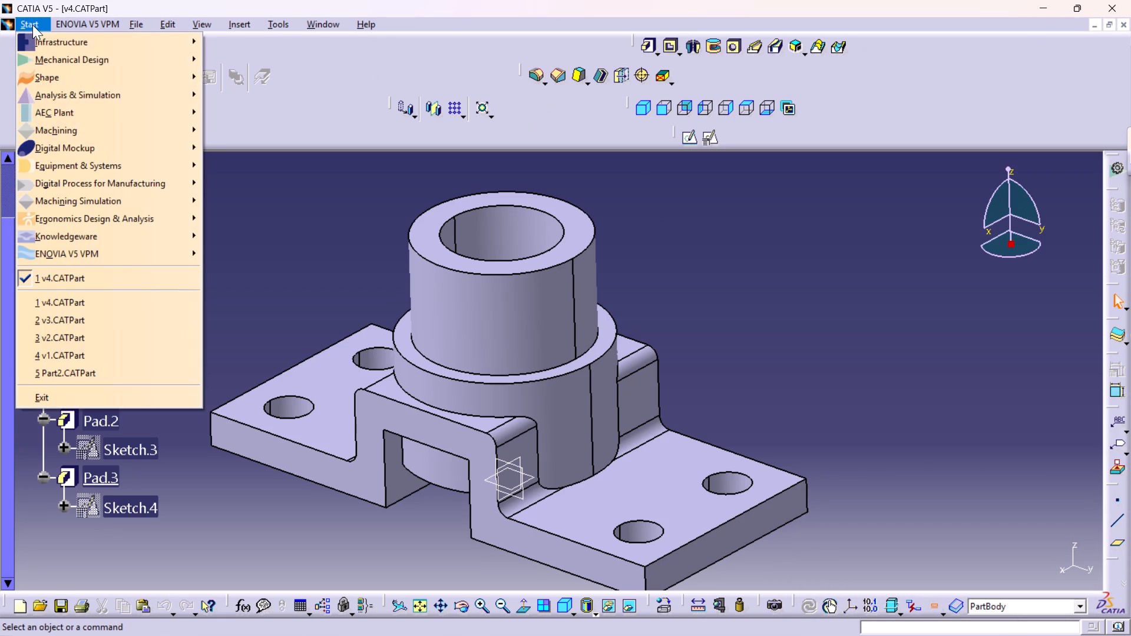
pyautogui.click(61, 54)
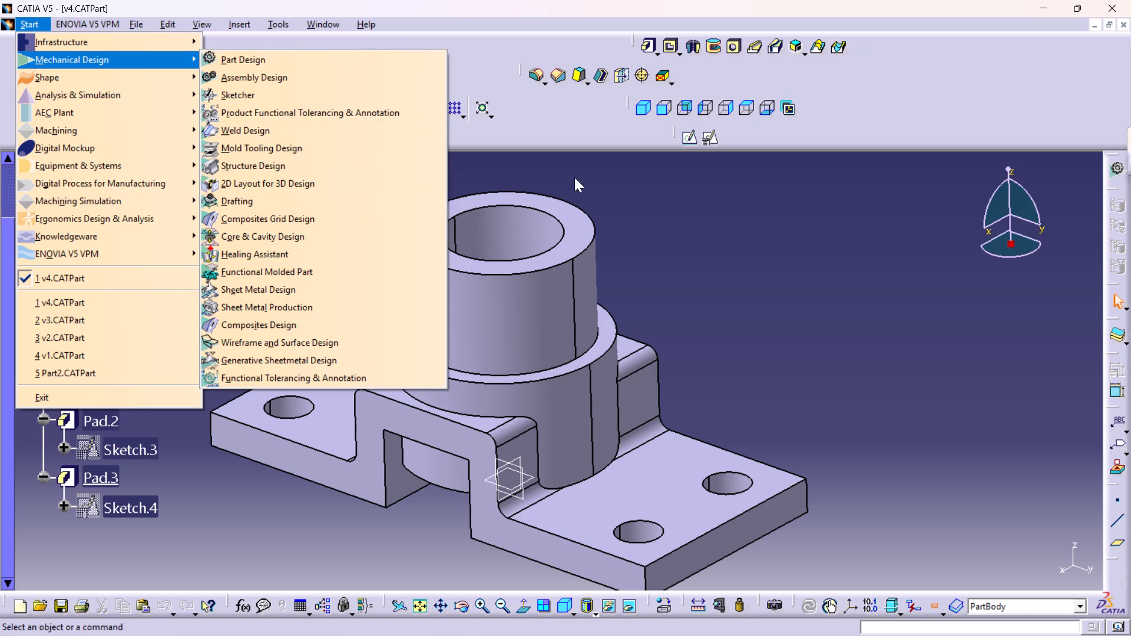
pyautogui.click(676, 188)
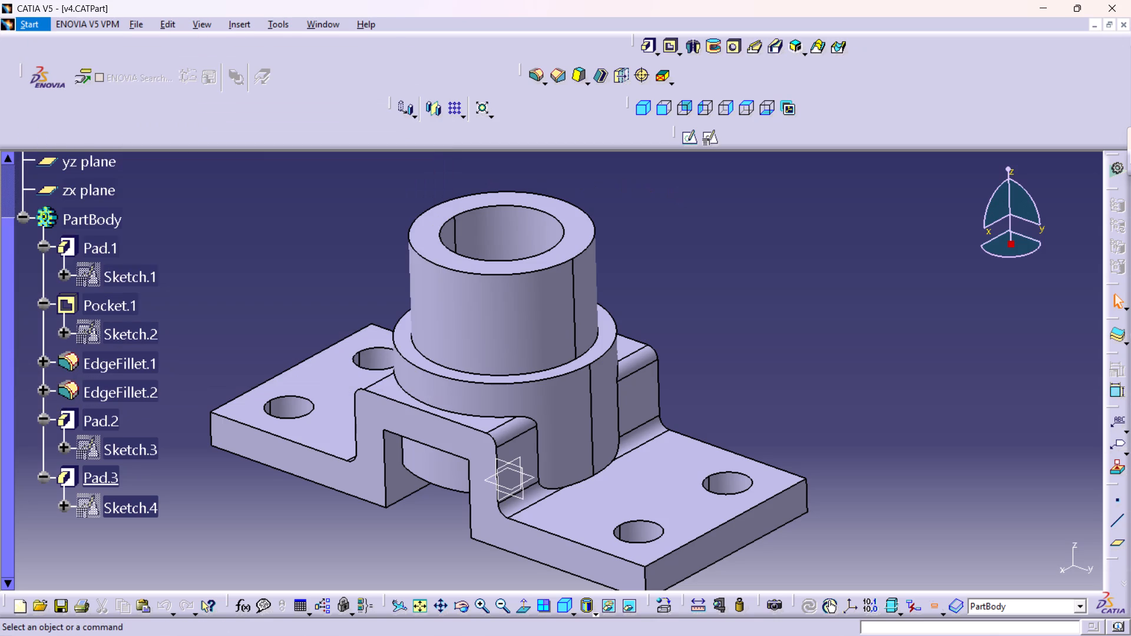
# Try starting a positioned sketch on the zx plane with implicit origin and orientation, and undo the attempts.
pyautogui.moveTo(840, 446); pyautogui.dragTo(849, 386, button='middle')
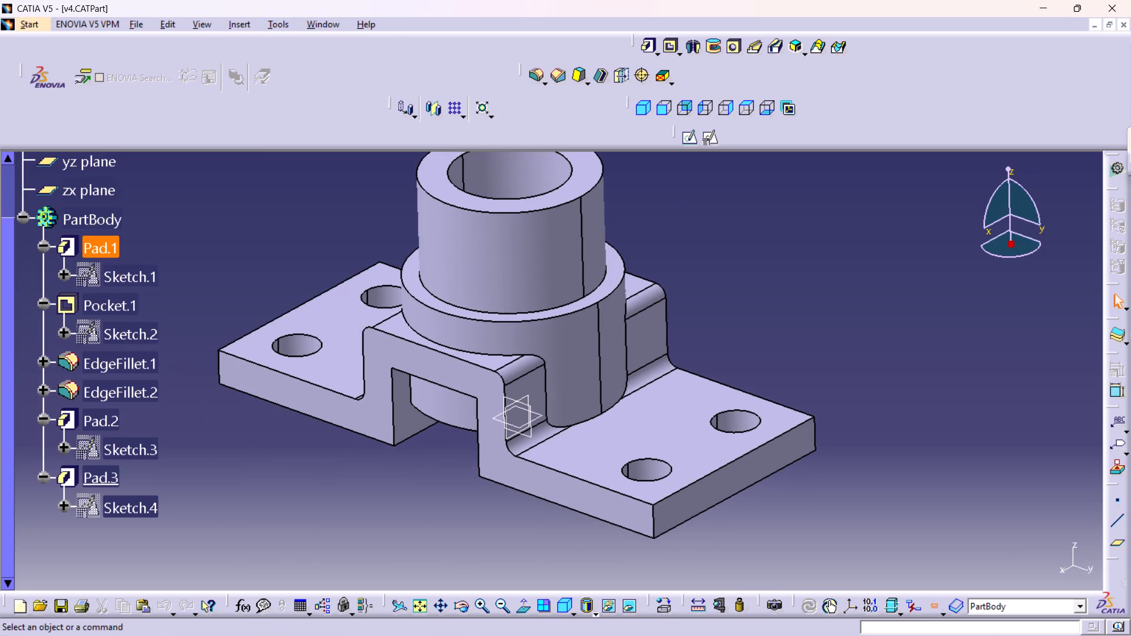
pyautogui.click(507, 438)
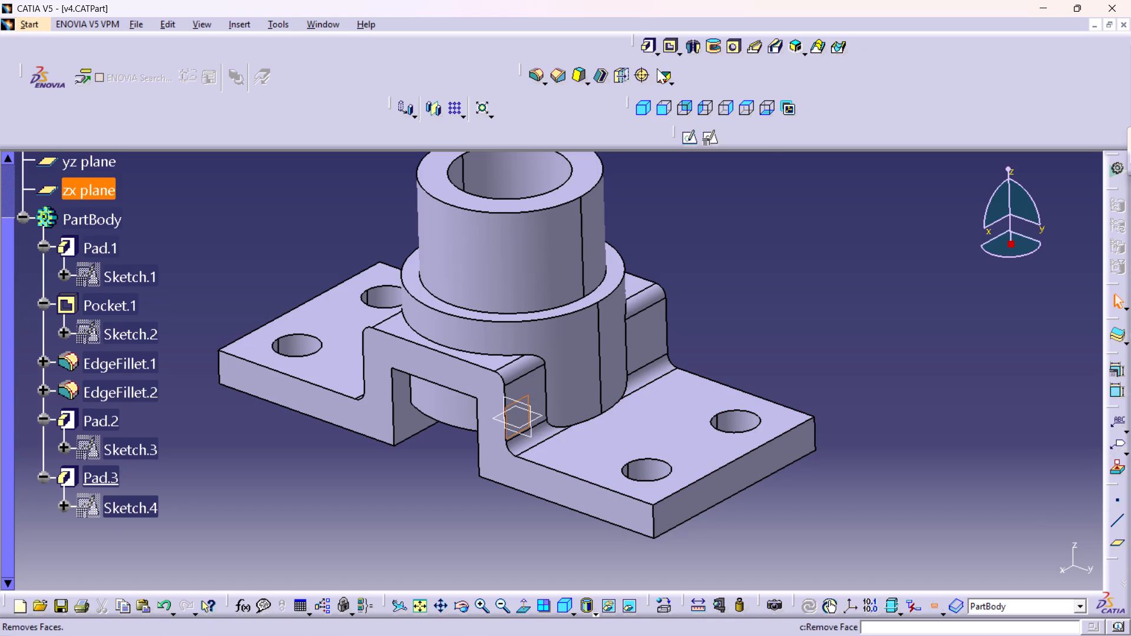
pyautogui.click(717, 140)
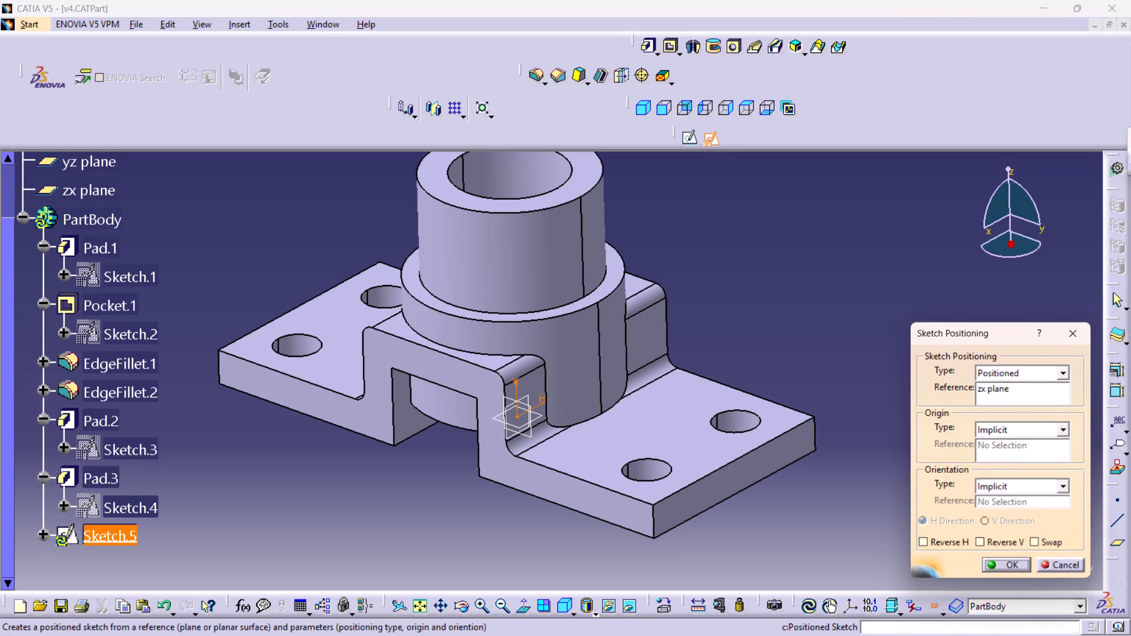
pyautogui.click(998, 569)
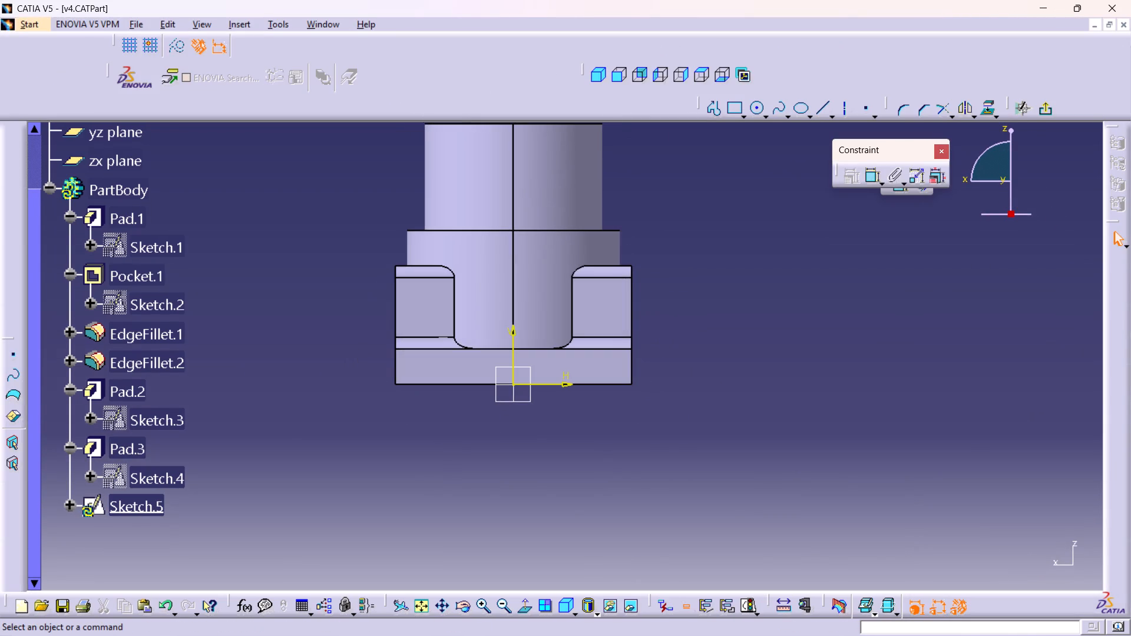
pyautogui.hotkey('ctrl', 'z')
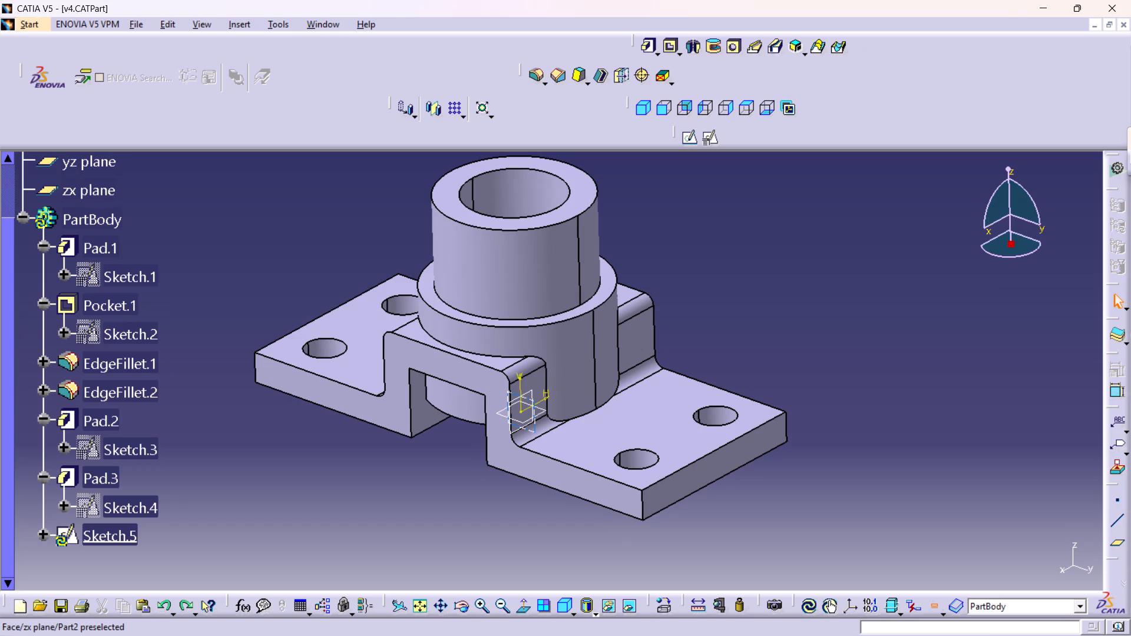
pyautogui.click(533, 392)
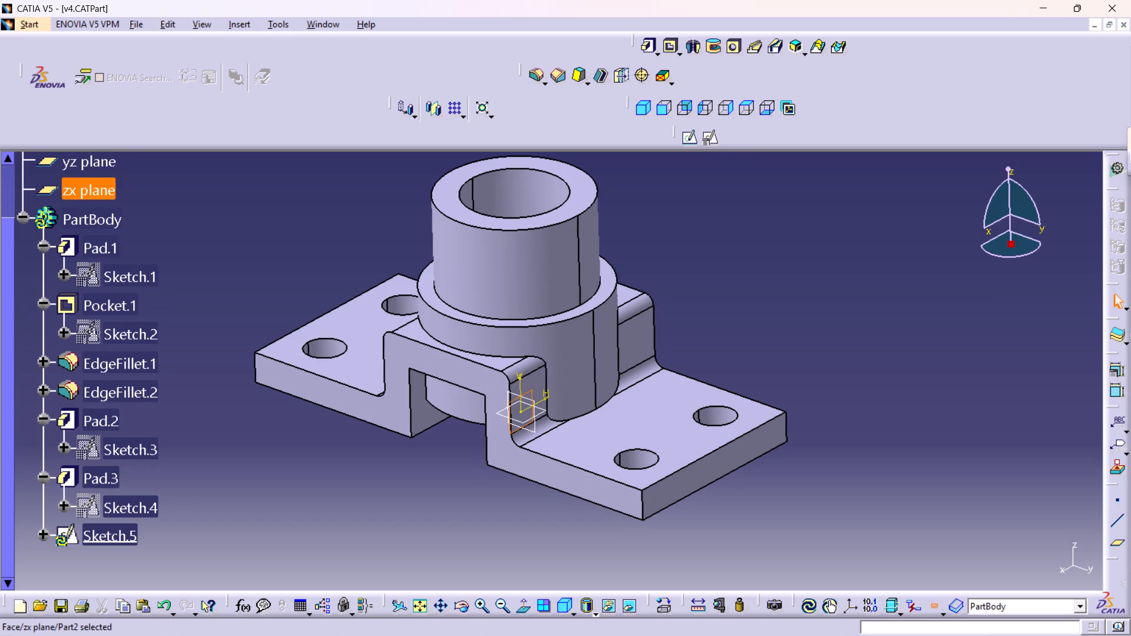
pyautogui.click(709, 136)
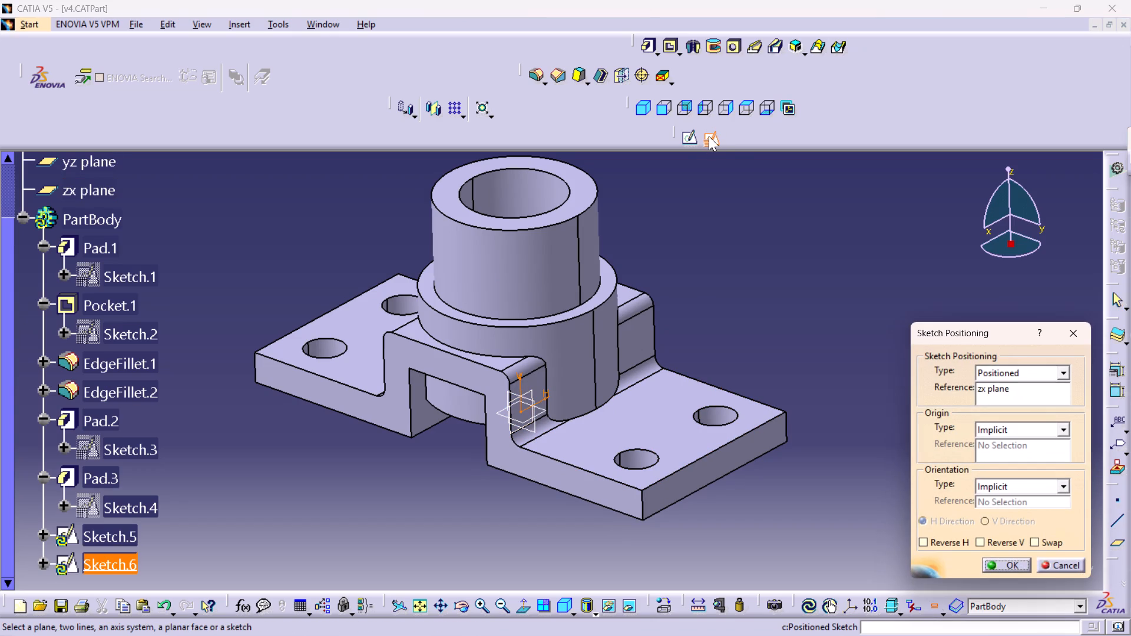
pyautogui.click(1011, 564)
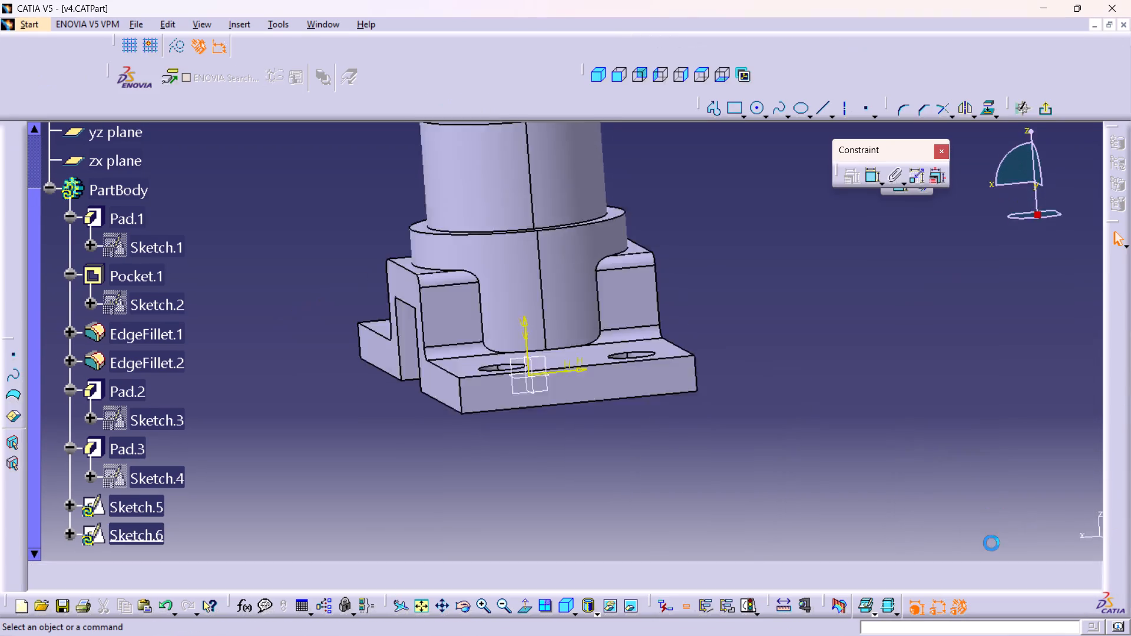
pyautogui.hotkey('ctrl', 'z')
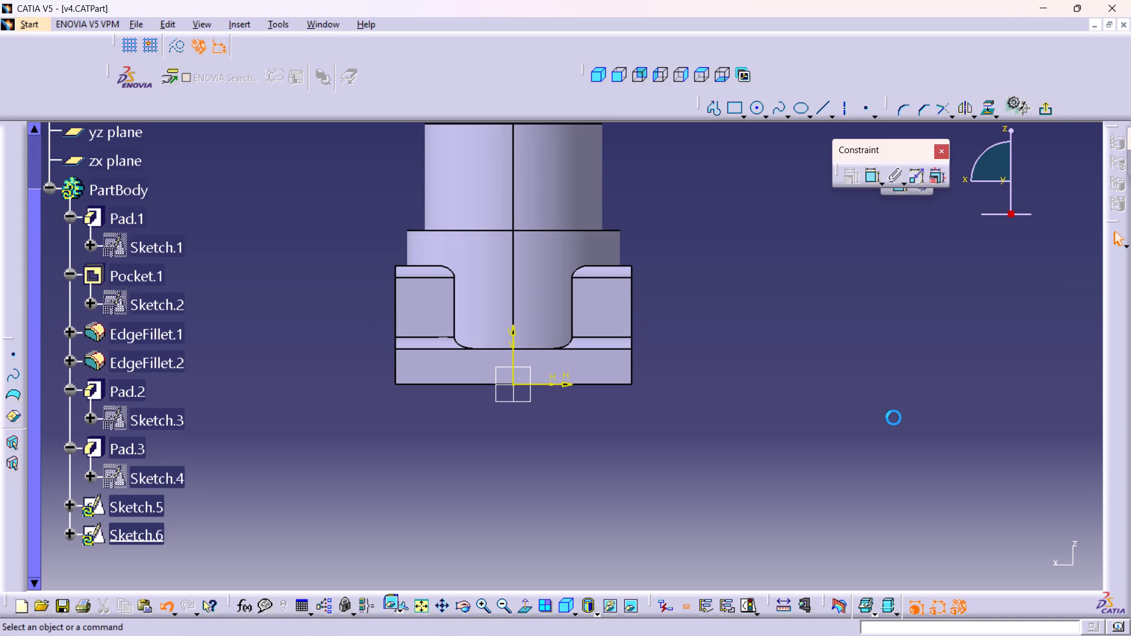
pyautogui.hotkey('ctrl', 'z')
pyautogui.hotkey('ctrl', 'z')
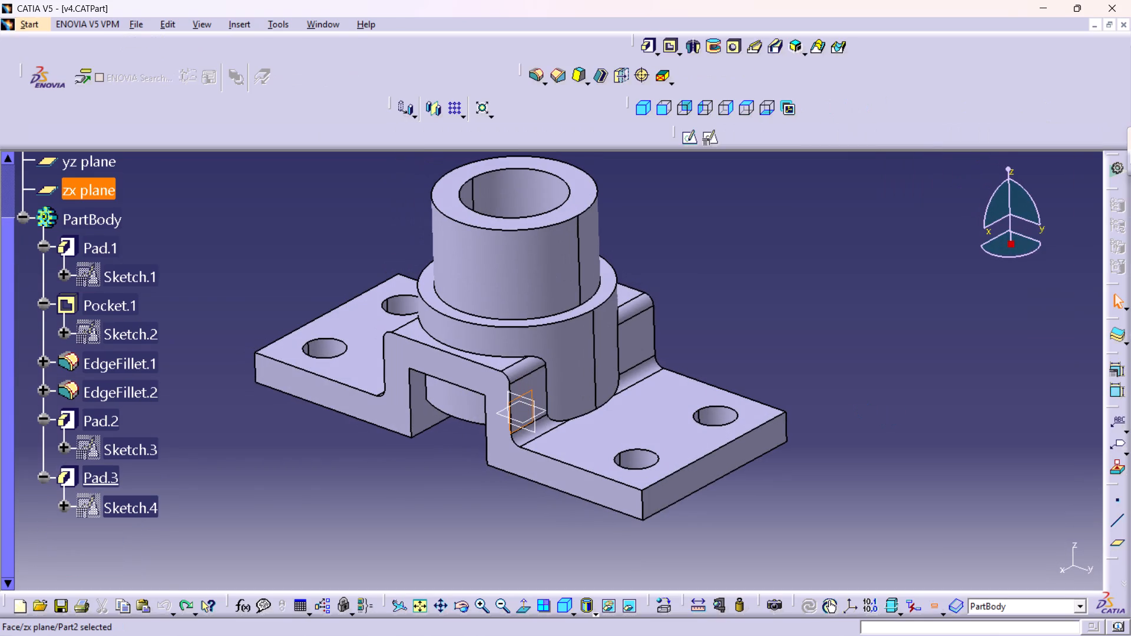
# Start a positioned sketch on the yz plane with implicit origin and implicit orientation.
pyautogui.hotkey('ctrl', 'z')
pyautogui.click(819, 358)
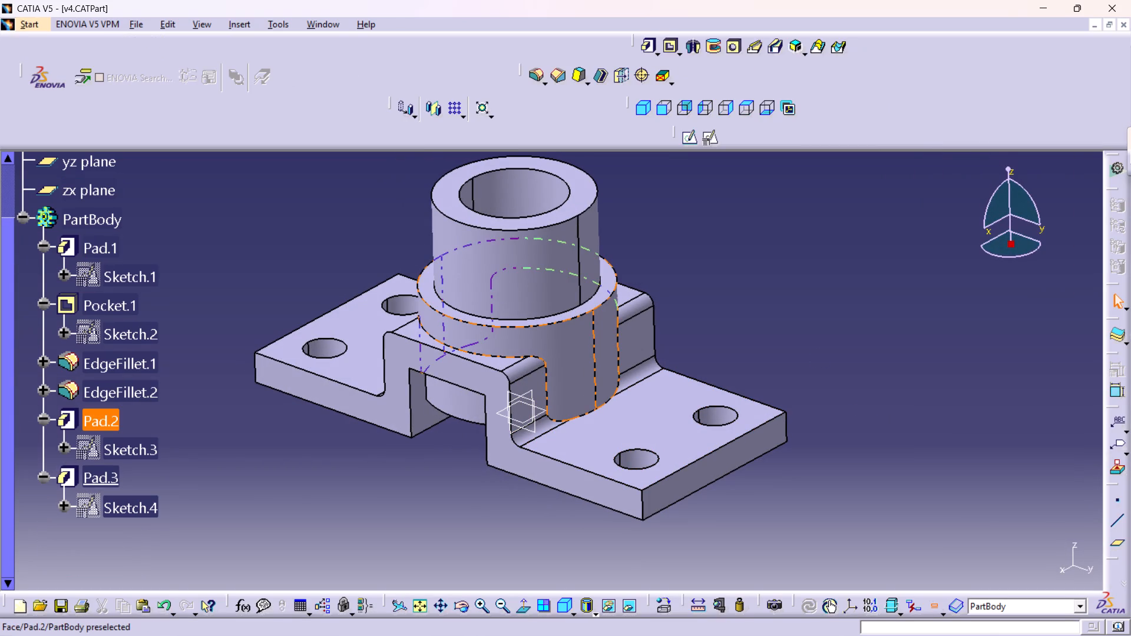
pyautogui.click(531, 429)
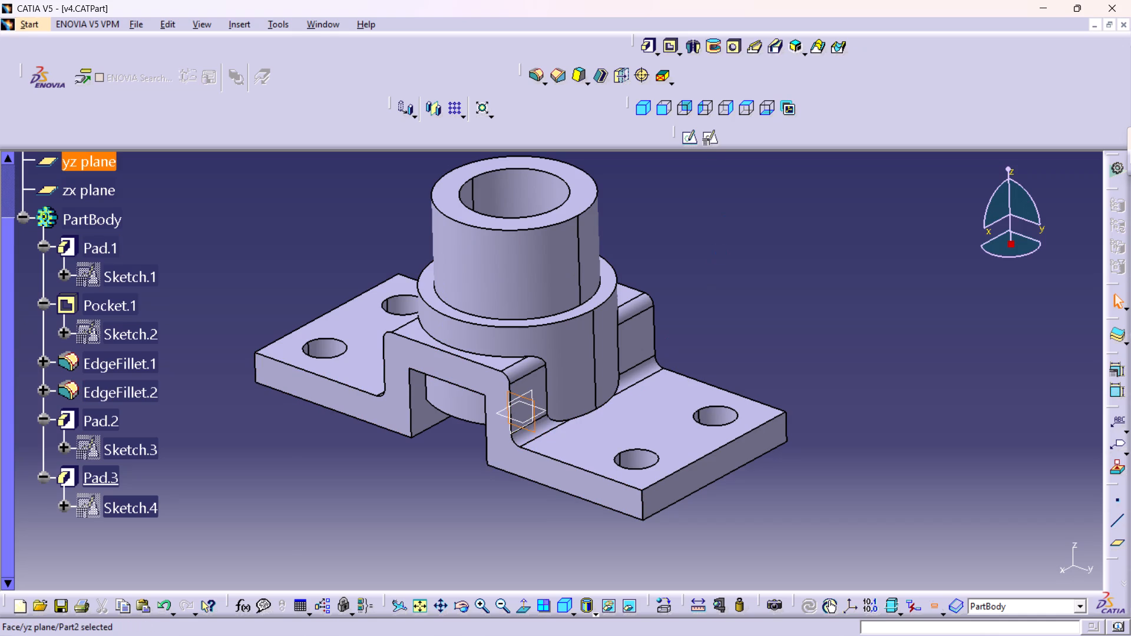
pyautogui.click(710, 131)
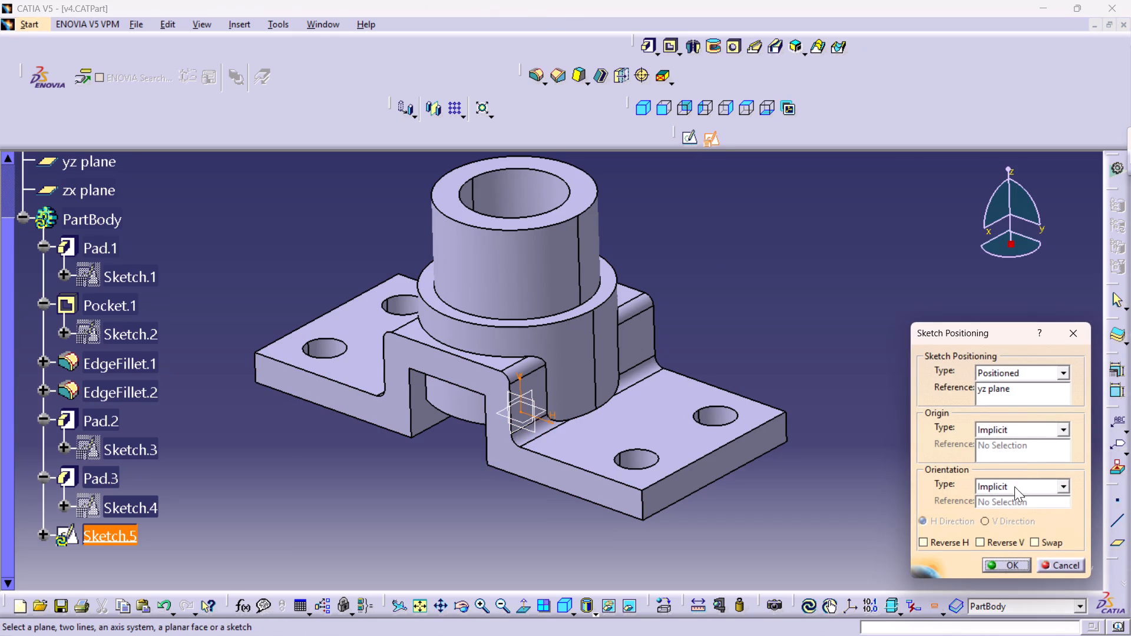
pyautogui.click(990, 570)
pyautogui.moveTo(872, 340); pyautogui.dragTo(864, 396, button='middle')
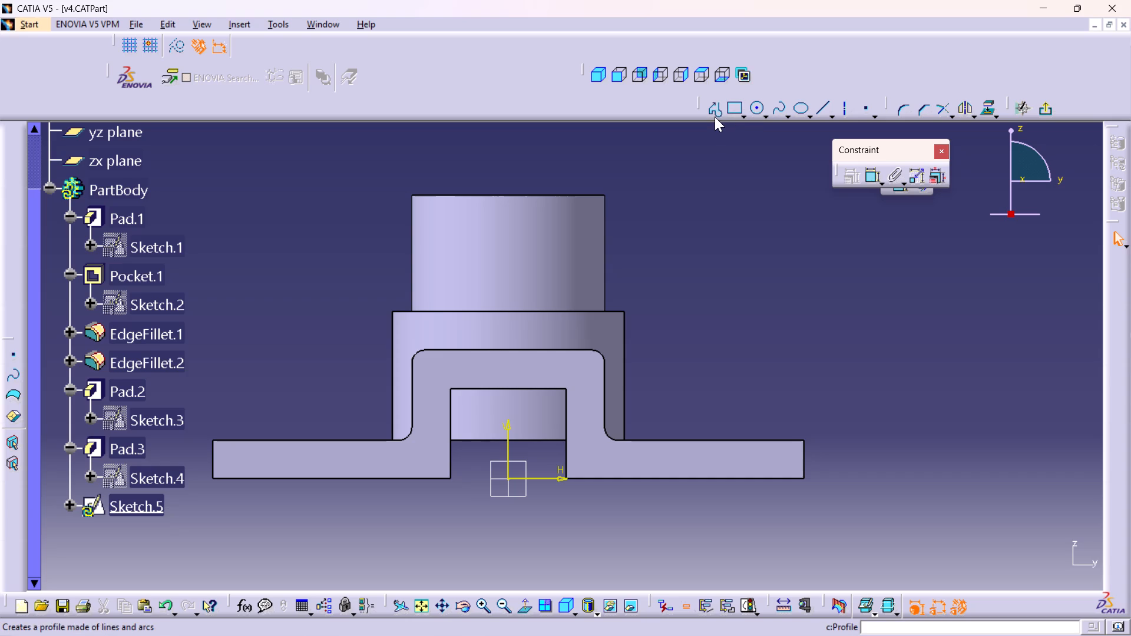
# Sketch a closed right-triangle rib profile beside the boss above the flange, with a vertical side about 18.5 mm long.
pyautogui.doubleClick(714, 112)
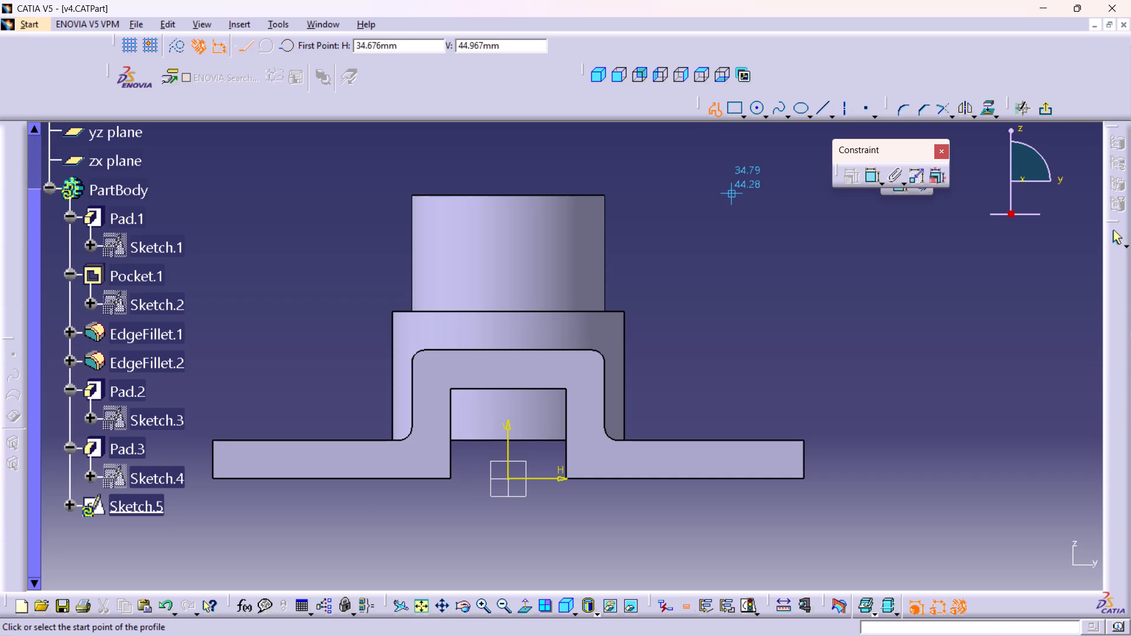
pyautogui.click(637, 310)
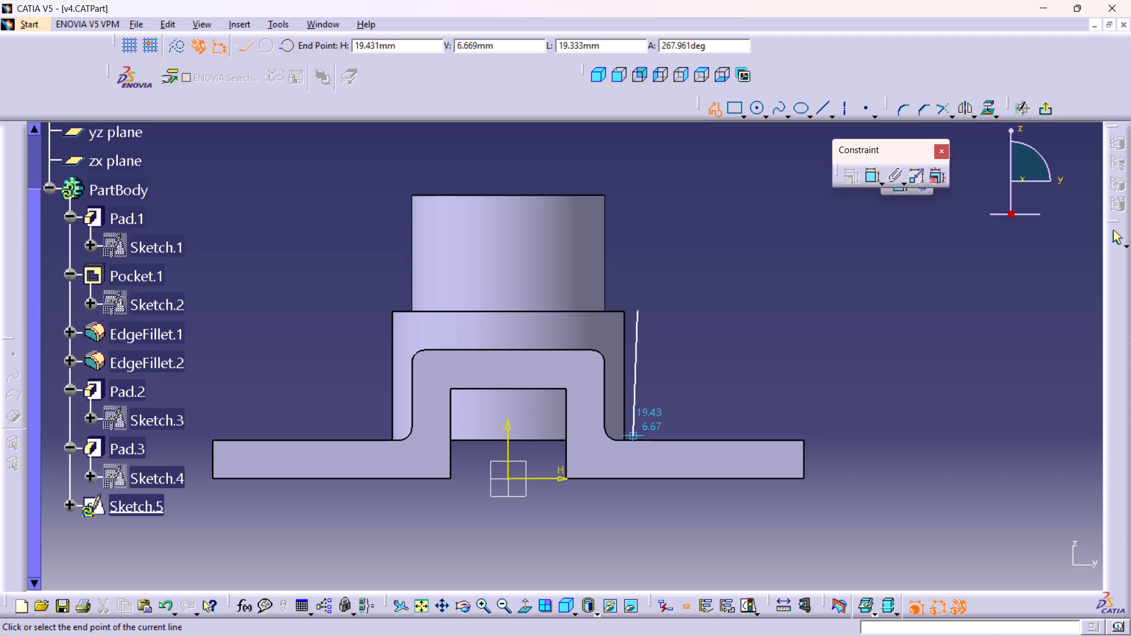
pyautogui.click(640, 429)
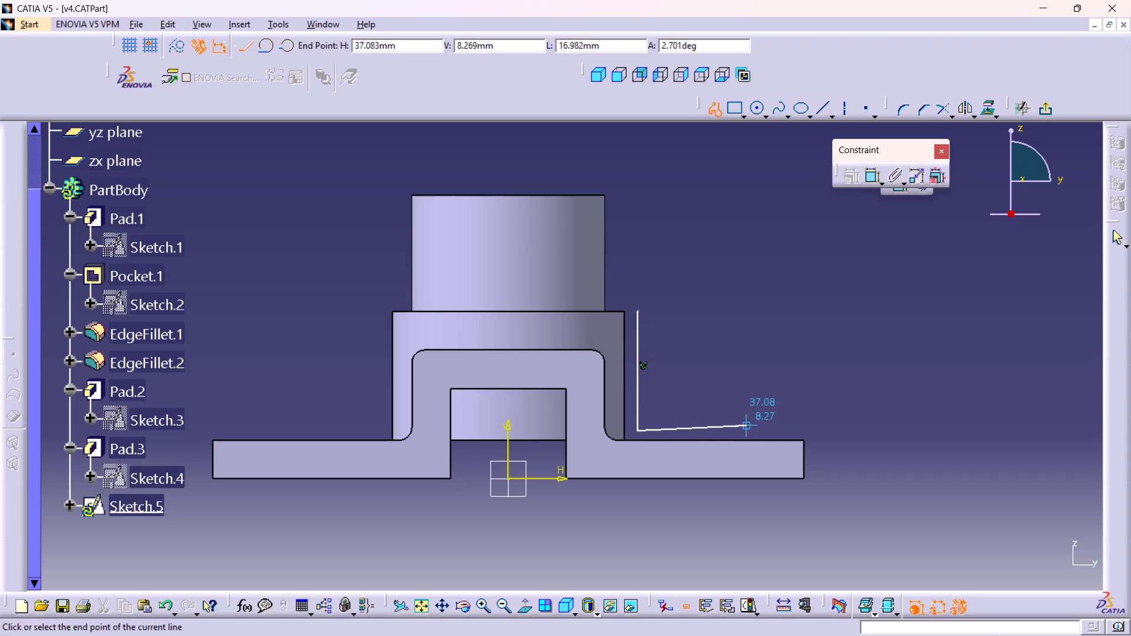
pyautogui.click(766, 434)
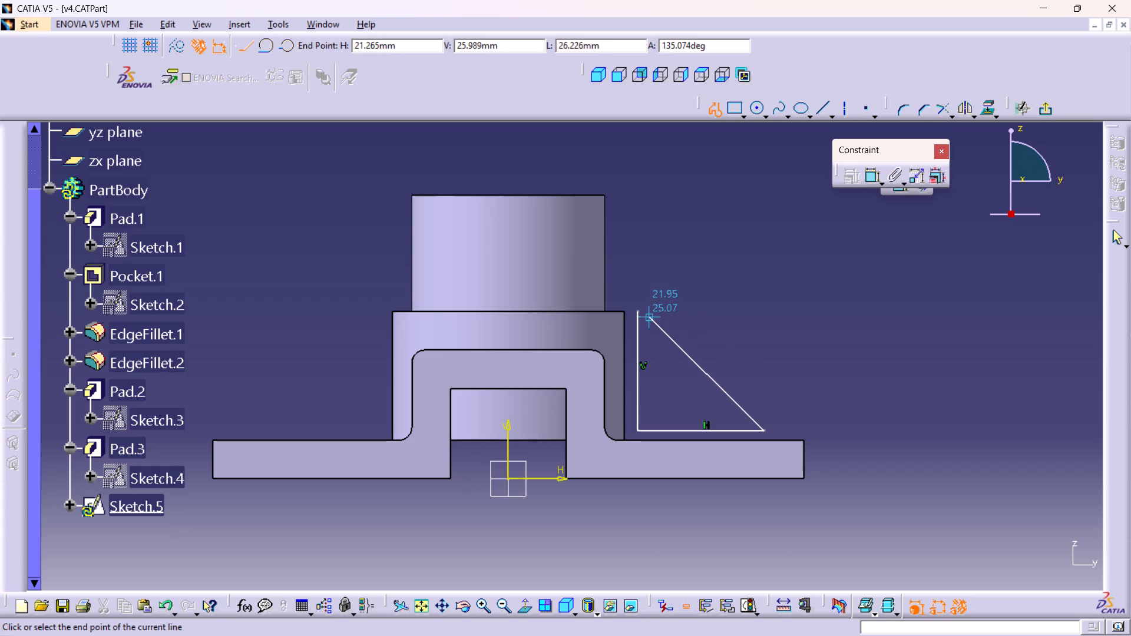
pyautogui.click(636, 310)
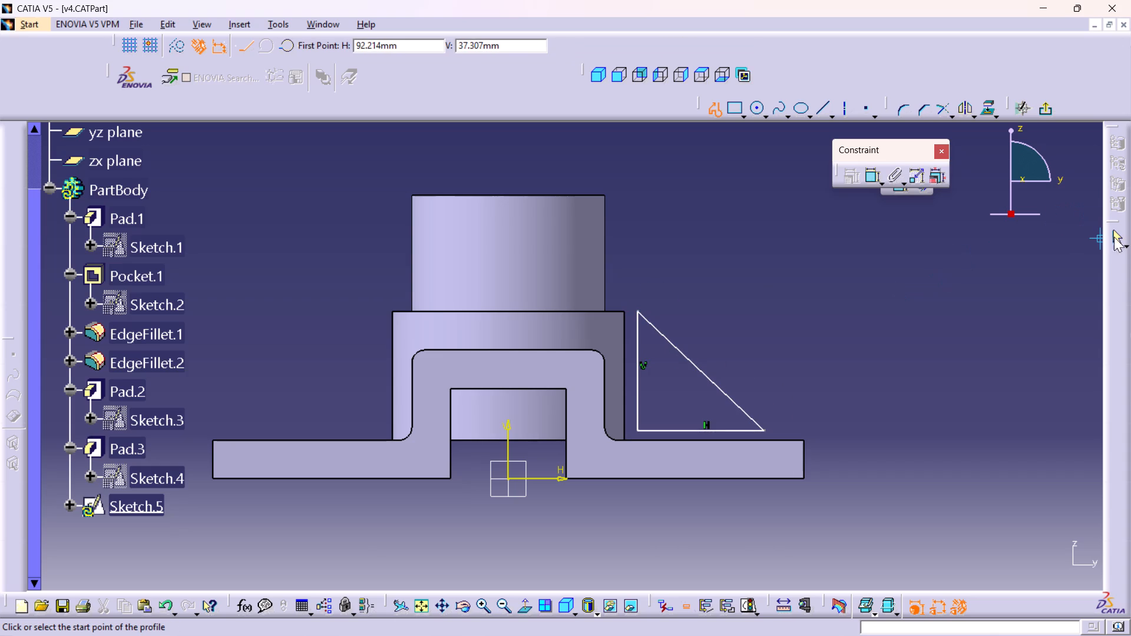
pyautogui.click(1119, 234)
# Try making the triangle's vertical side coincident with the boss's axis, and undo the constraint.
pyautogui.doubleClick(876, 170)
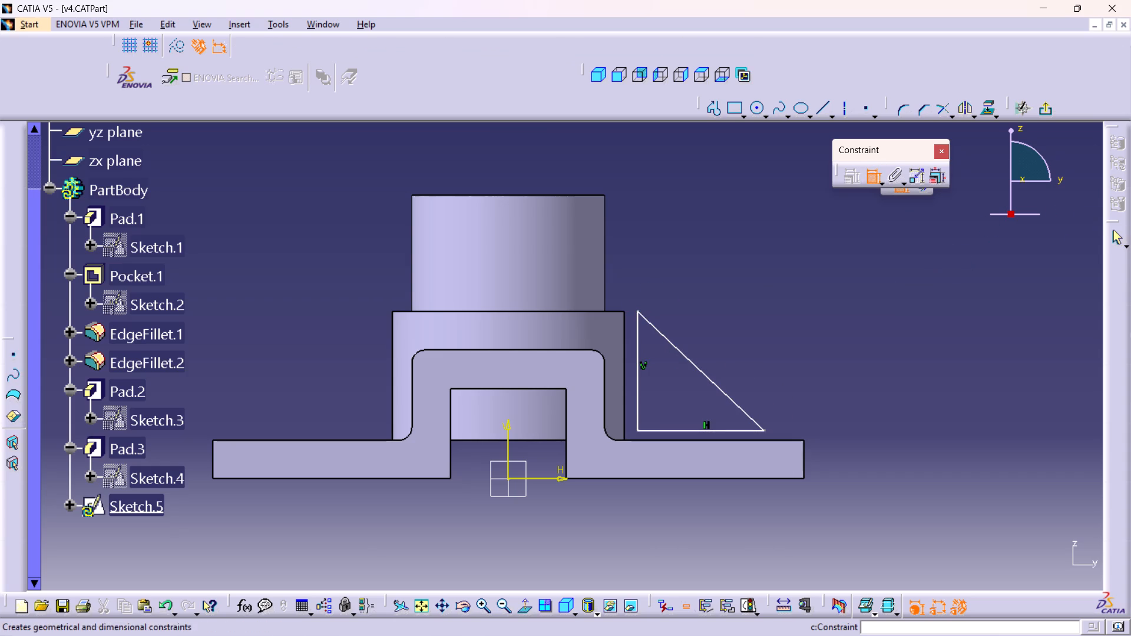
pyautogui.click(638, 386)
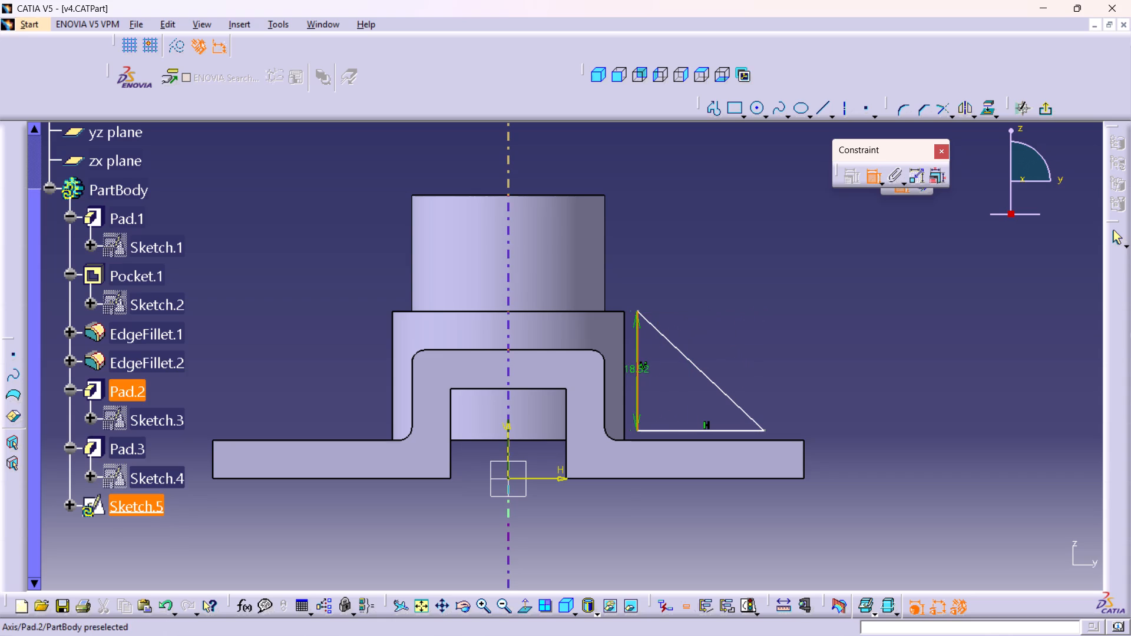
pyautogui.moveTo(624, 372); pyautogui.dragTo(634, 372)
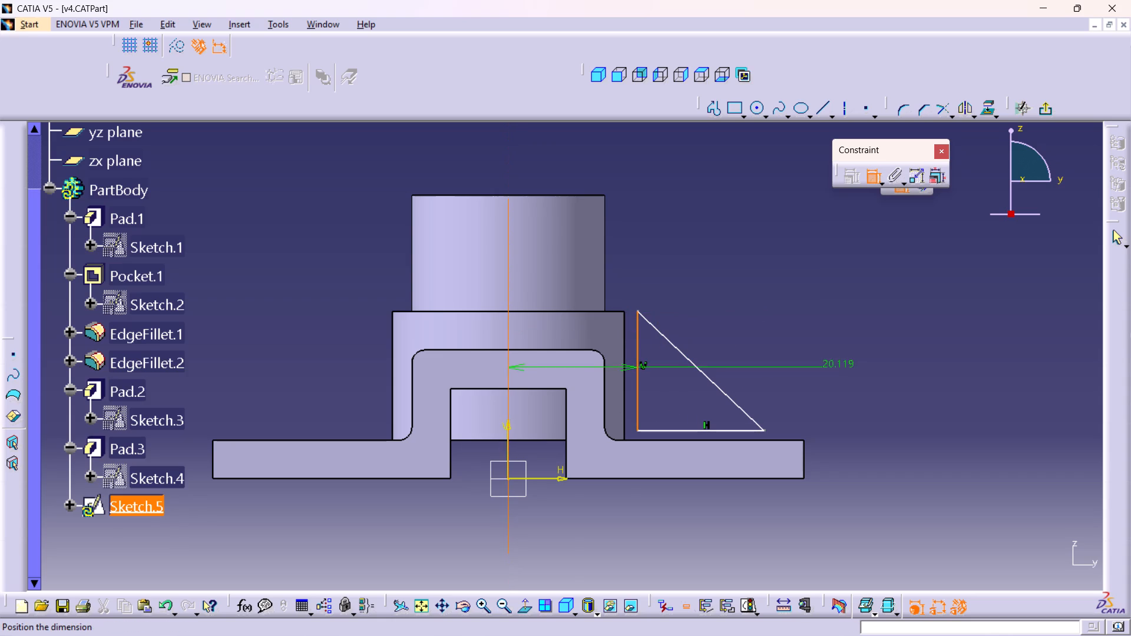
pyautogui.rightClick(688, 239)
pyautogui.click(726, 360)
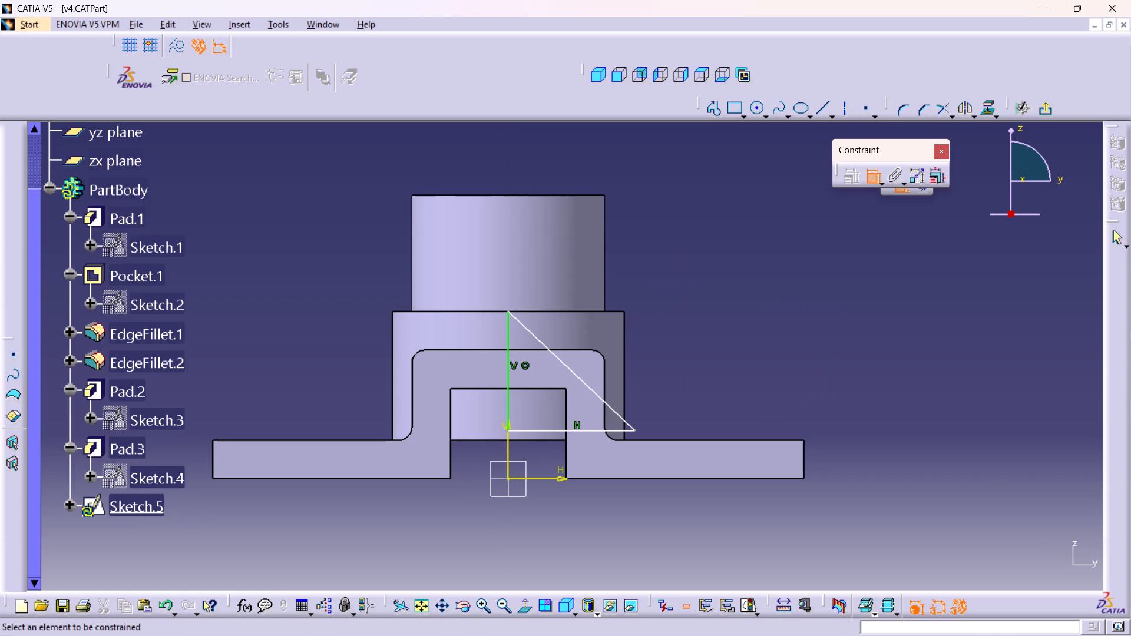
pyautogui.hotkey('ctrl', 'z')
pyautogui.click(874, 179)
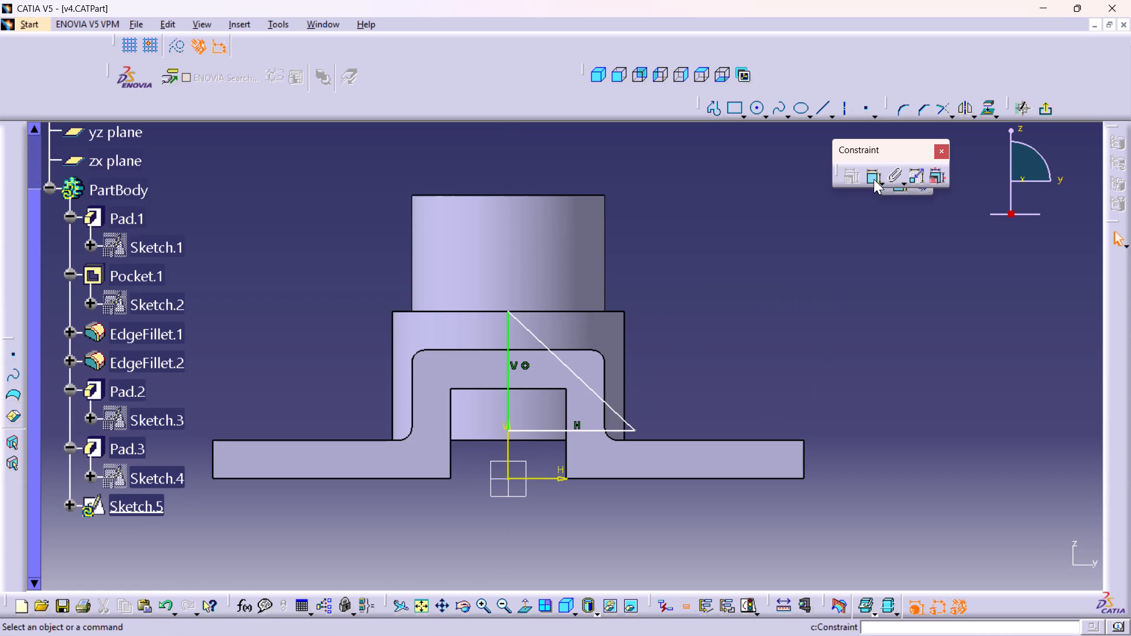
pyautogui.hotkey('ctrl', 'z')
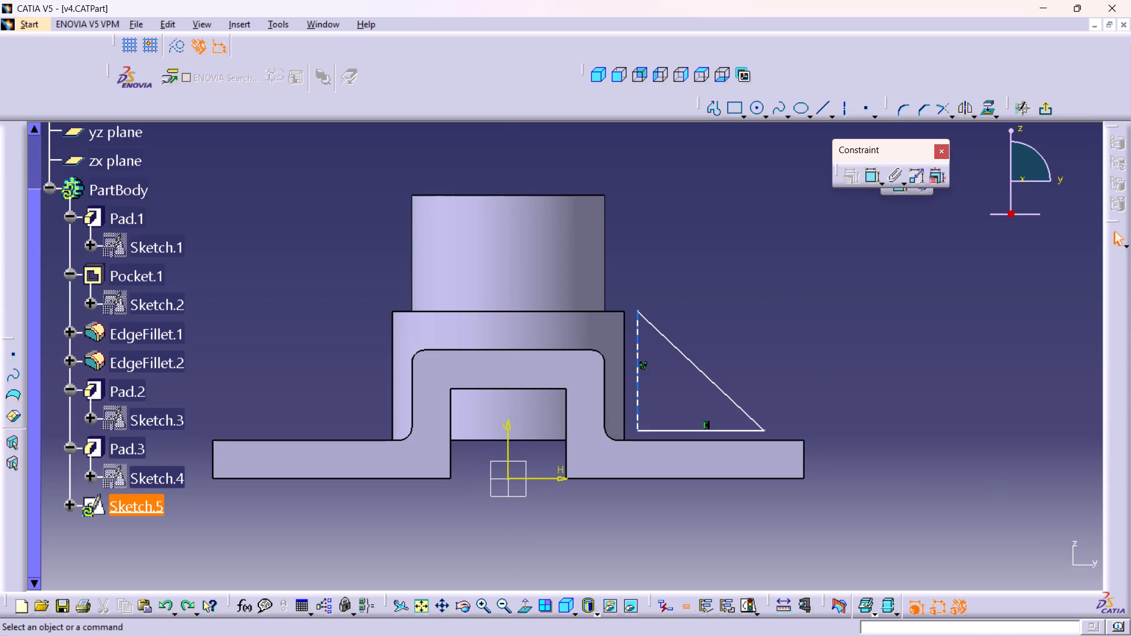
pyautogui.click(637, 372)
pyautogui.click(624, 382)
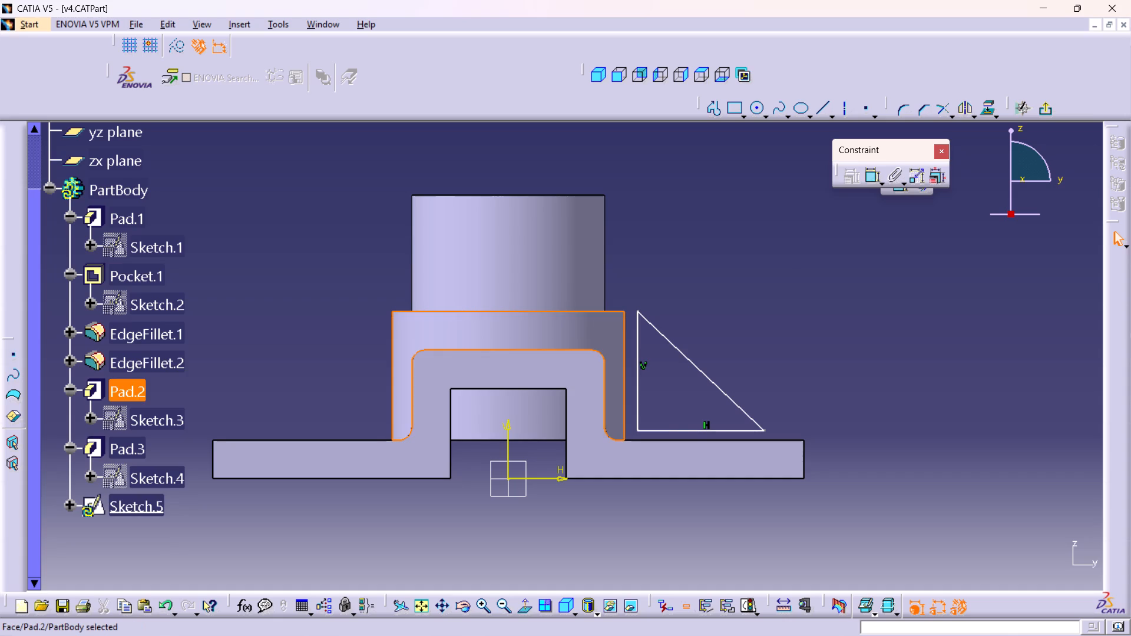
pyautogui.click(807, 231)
# Dimension the triangle's vertical side and set its length to 20 mm.
pyautogui.doubleClick(874, 175)
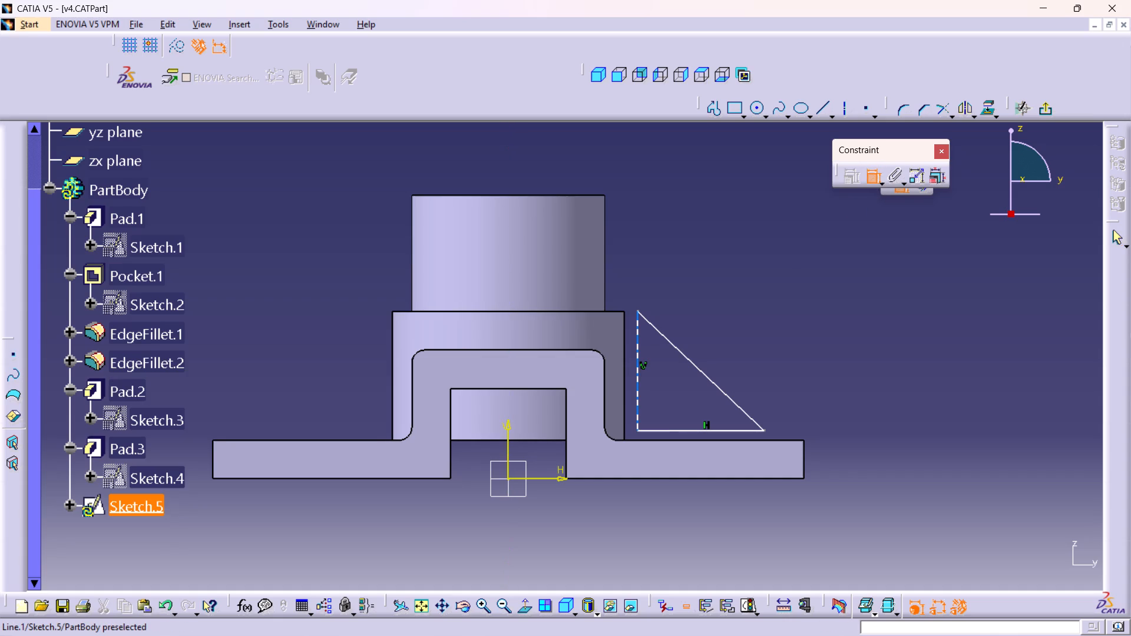
pyautogui.click(636, 357)
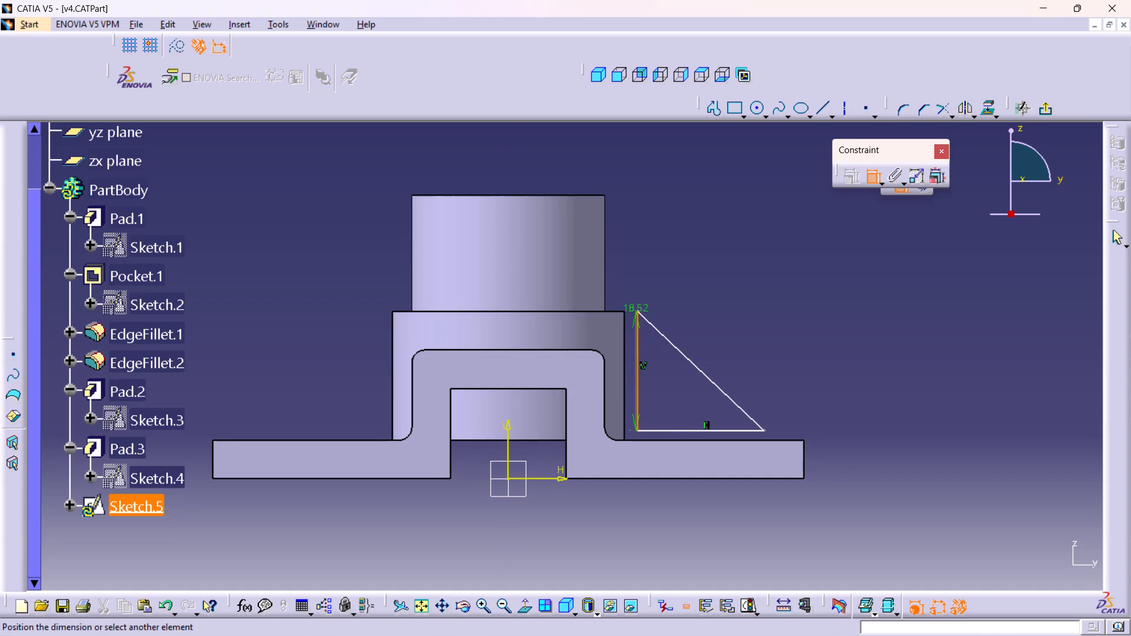
pyautogui.click(929, 377)
pyautogui.doubleClick(927, 372)
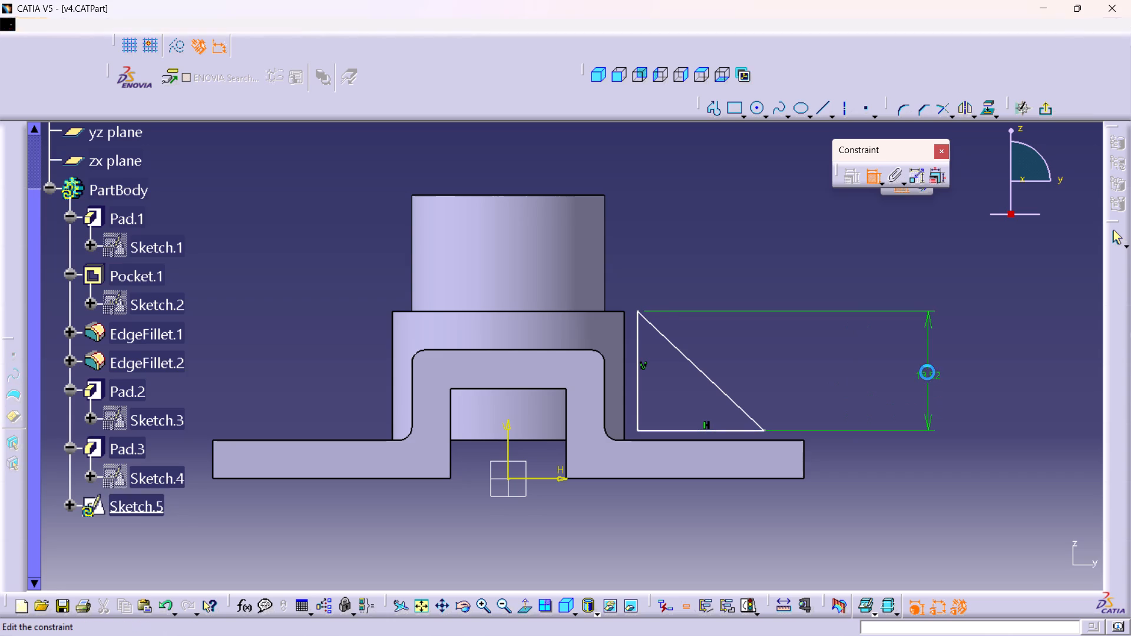
pyautogui.press('4')
pyautogui.press('BackSpace')
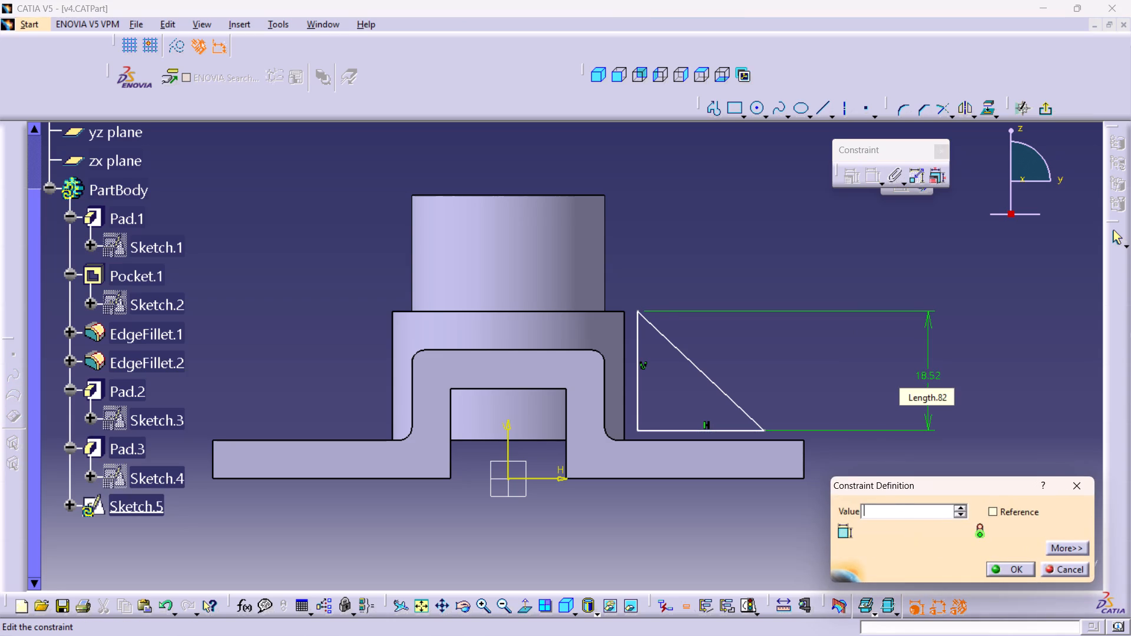
pyautogui.write('20')
pyautogui.press('Return')
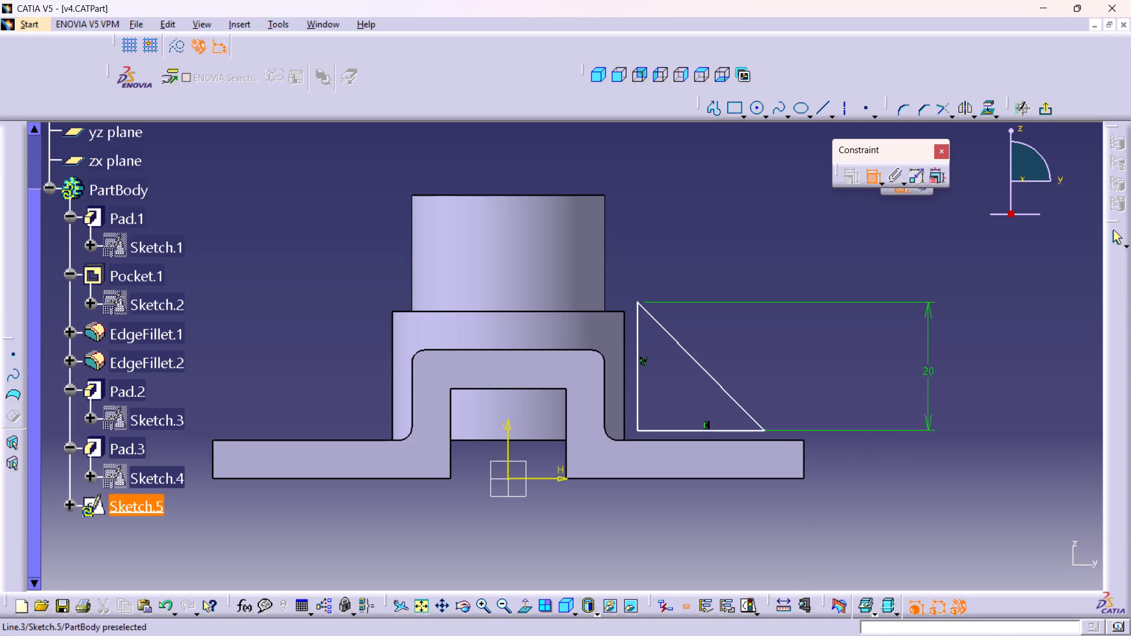
# Make the triangle's horizontal base coincident with the flange's top face.
pyautogui.click(730, 429)
pyautogui.moveTo(730, 439); pyautogui.dragTo(737, 439)
pyautogui.rightClick(998, 435)
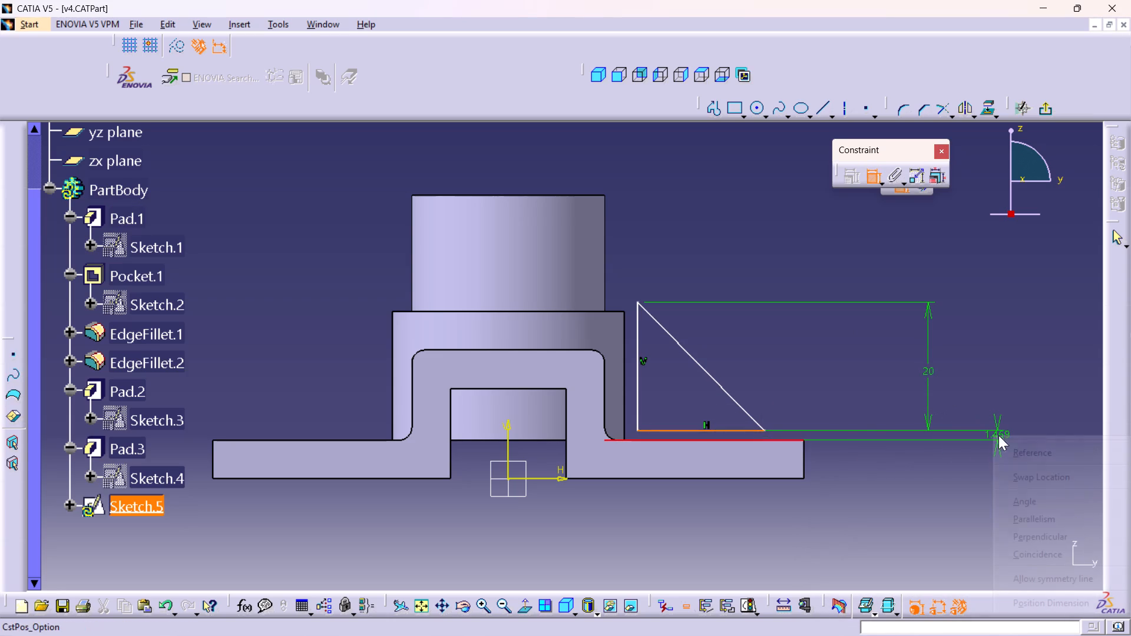
pyautogui.click(1020, 555)
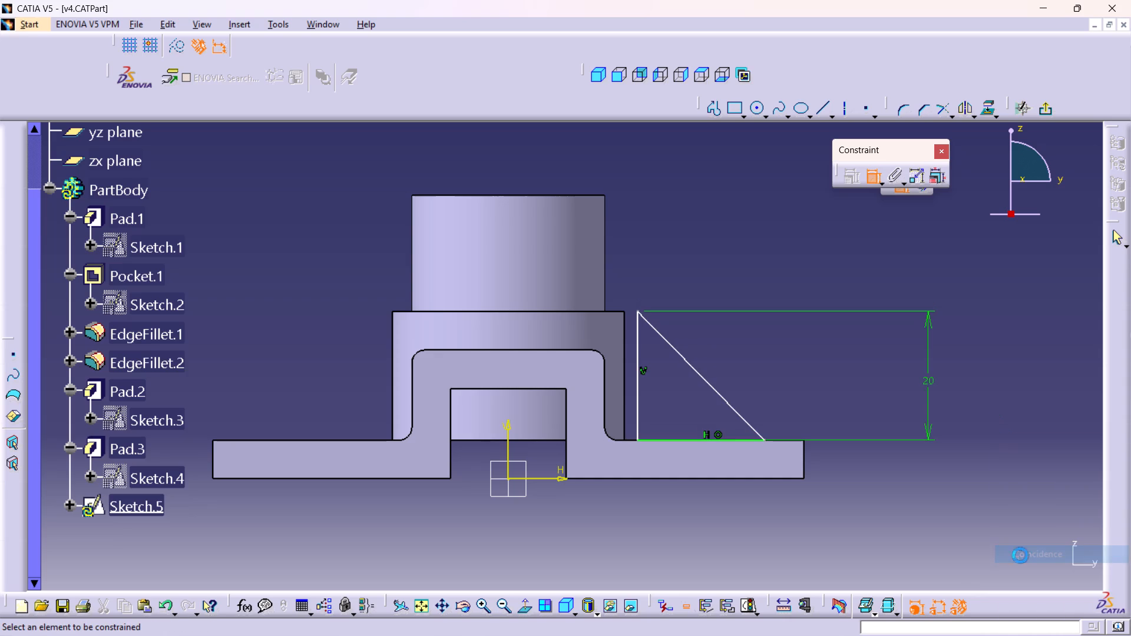
# Dimension the distance from the sketch's vertical axis to the triangle's vertical side and set it to 18 mm.
pyautogui.click(636, 349)
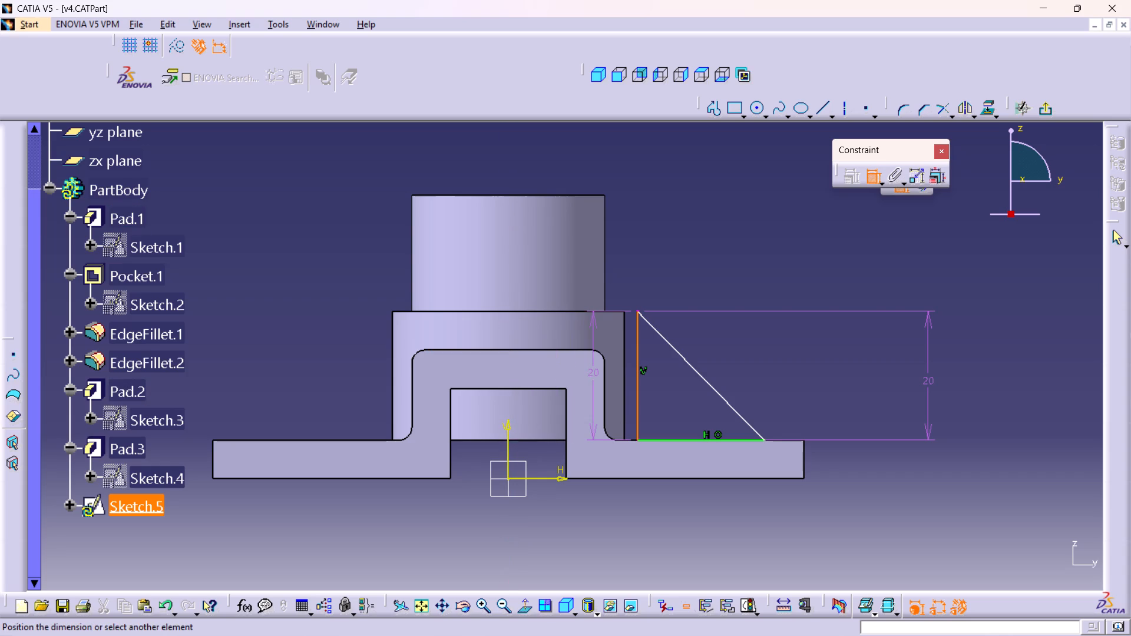
pyautogui.click(507, 428)
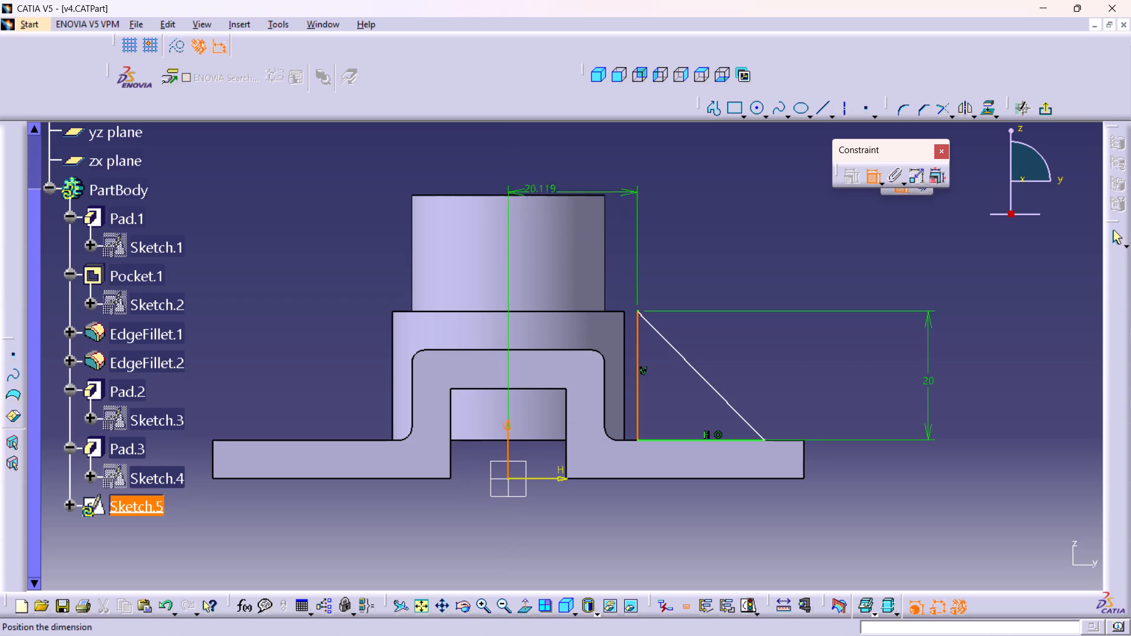
pyautogui.click(550, 156)
pyautogui.doubleClick(545, 152)
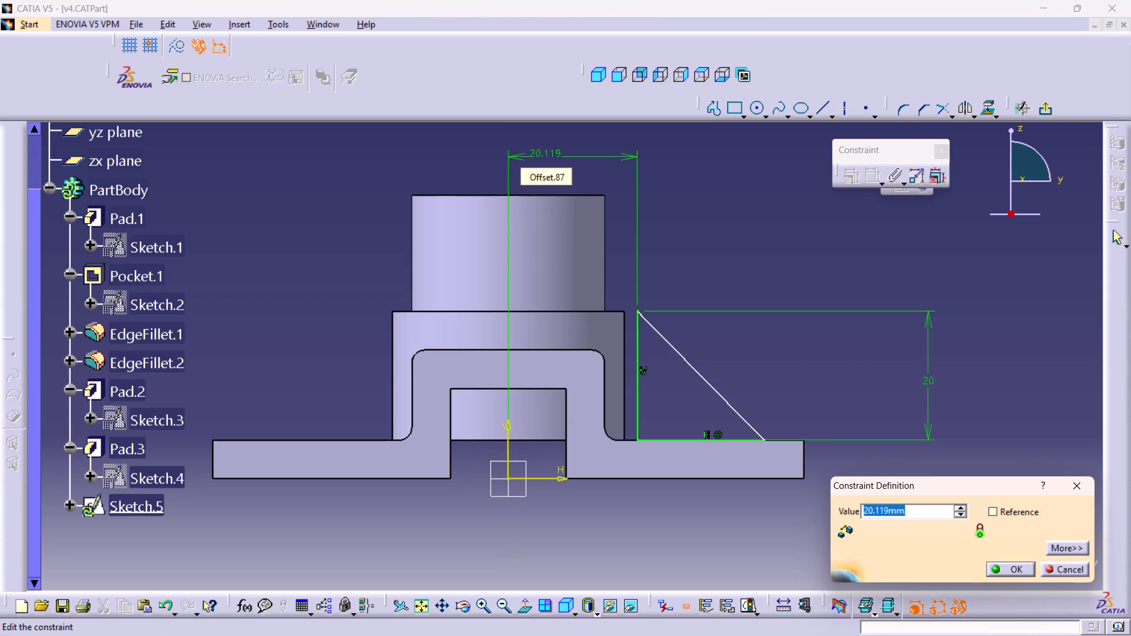
pyautogui.write('18')
pyautogui.press('Return')
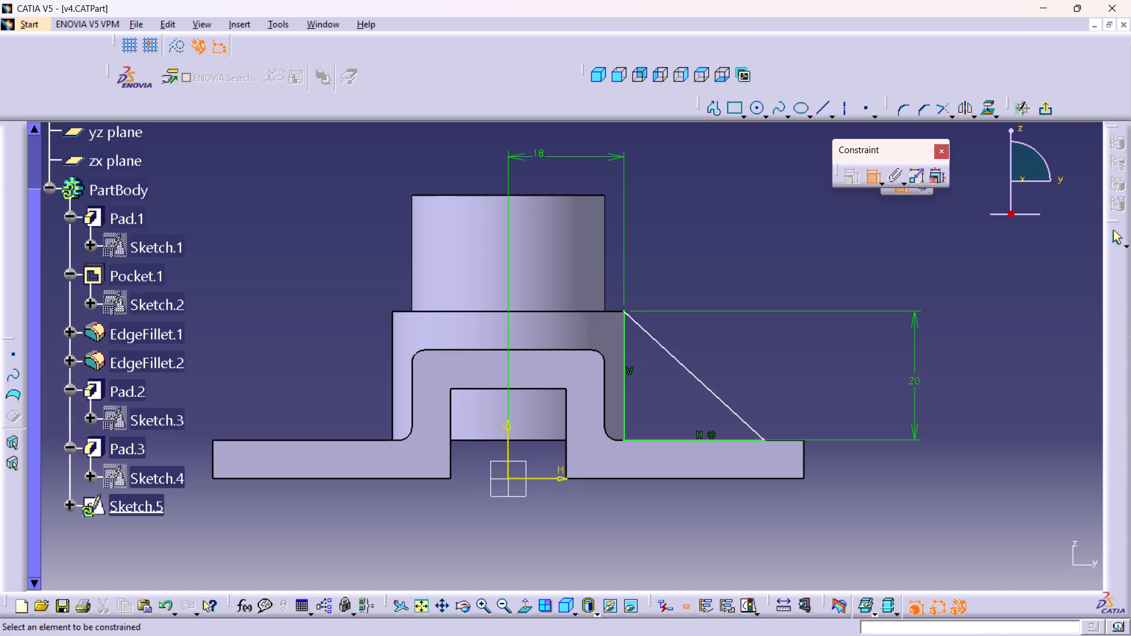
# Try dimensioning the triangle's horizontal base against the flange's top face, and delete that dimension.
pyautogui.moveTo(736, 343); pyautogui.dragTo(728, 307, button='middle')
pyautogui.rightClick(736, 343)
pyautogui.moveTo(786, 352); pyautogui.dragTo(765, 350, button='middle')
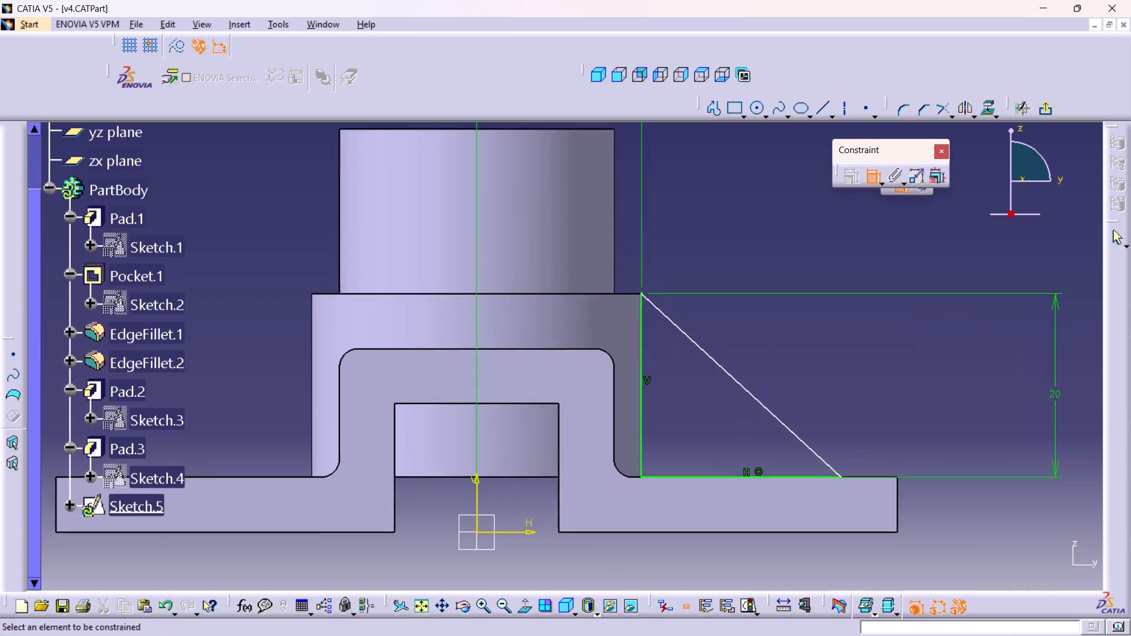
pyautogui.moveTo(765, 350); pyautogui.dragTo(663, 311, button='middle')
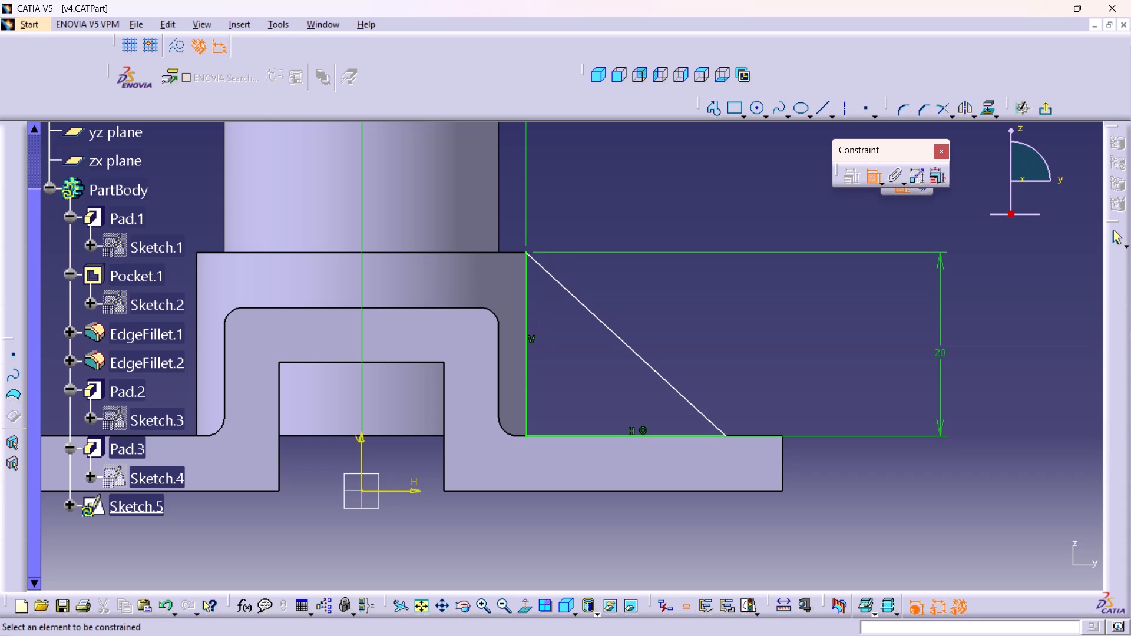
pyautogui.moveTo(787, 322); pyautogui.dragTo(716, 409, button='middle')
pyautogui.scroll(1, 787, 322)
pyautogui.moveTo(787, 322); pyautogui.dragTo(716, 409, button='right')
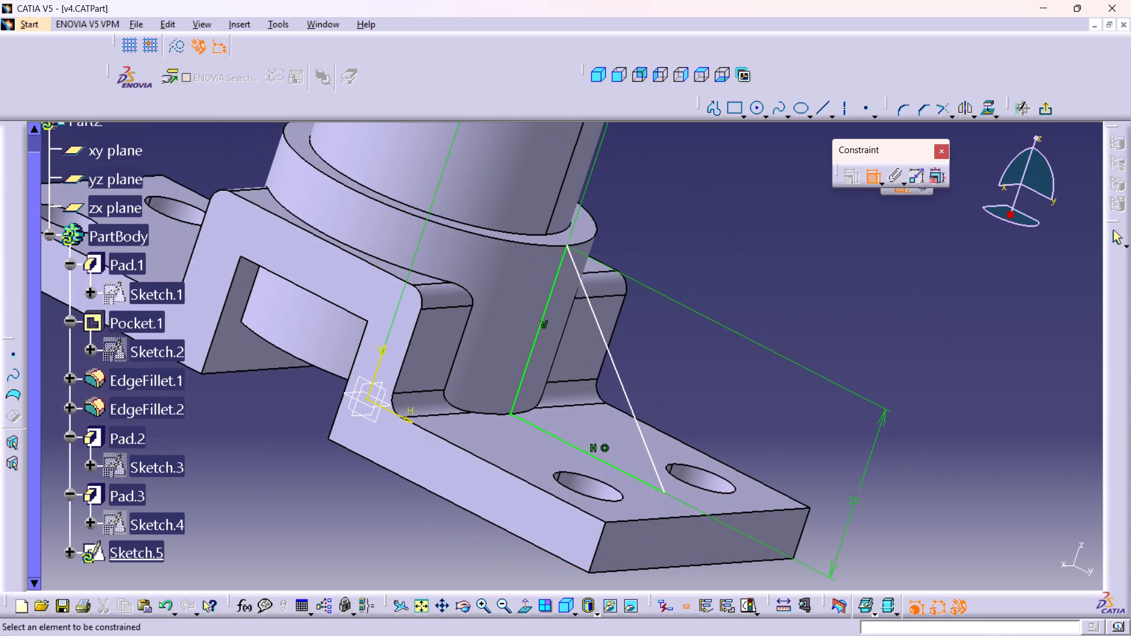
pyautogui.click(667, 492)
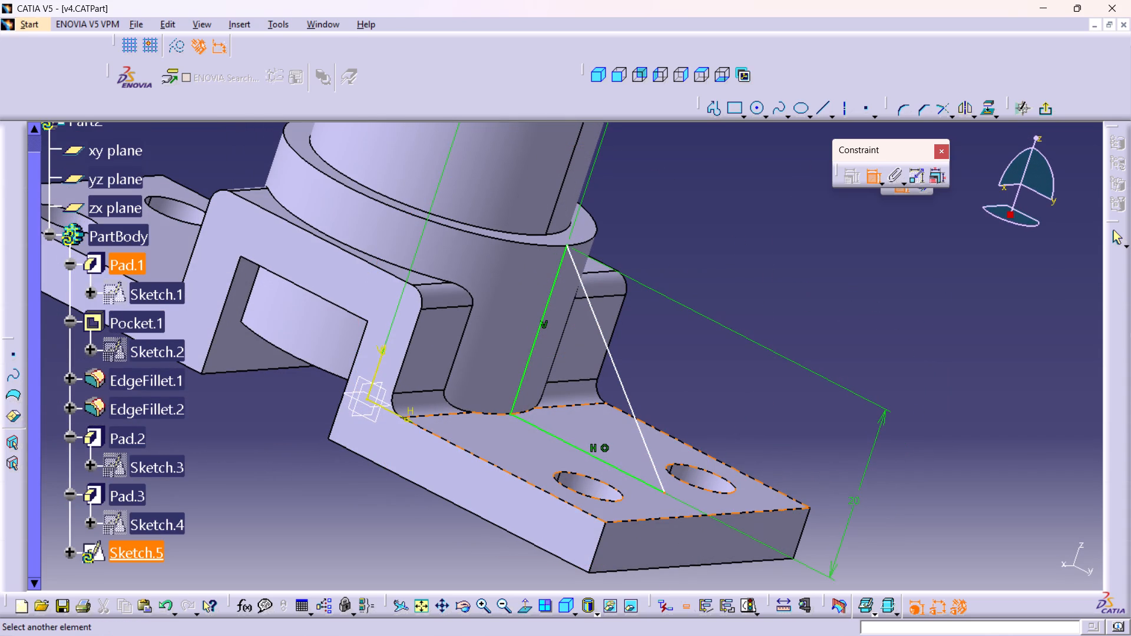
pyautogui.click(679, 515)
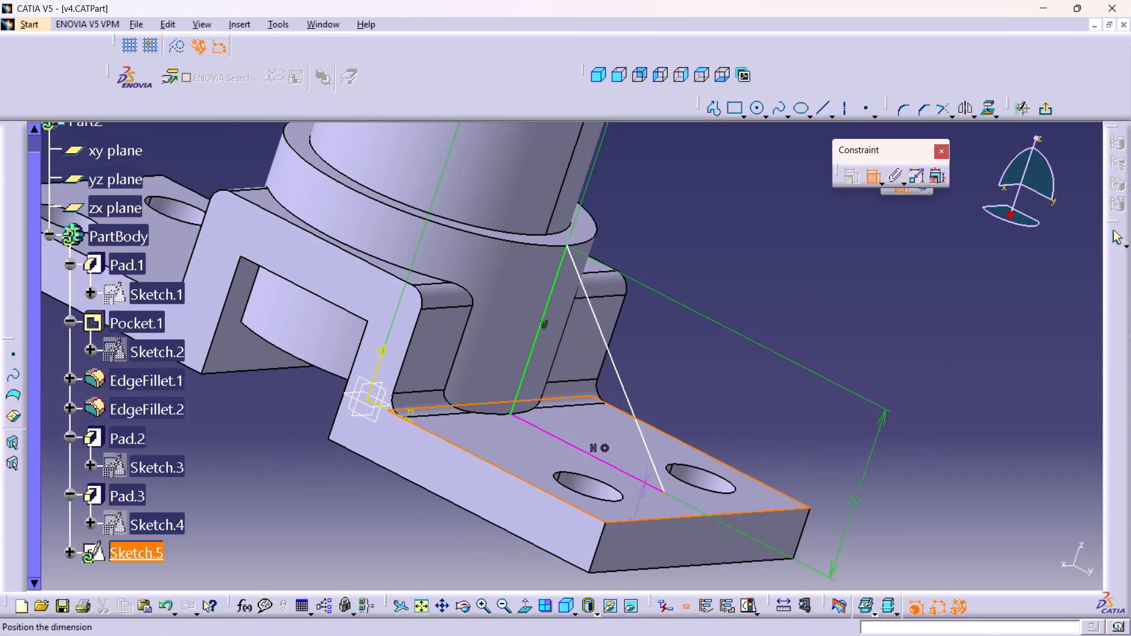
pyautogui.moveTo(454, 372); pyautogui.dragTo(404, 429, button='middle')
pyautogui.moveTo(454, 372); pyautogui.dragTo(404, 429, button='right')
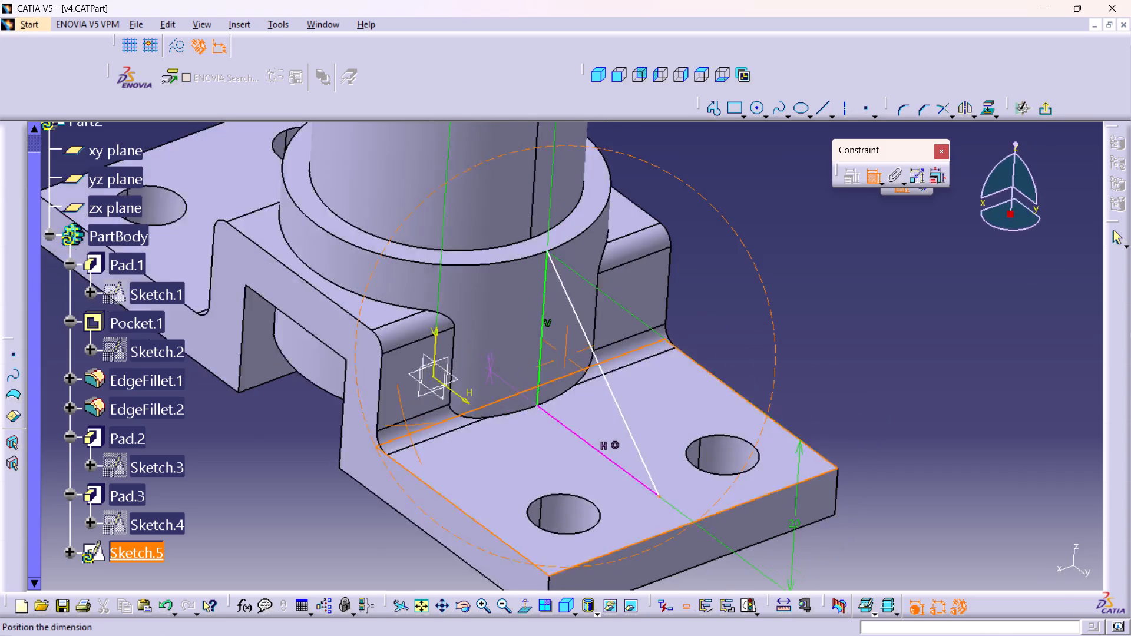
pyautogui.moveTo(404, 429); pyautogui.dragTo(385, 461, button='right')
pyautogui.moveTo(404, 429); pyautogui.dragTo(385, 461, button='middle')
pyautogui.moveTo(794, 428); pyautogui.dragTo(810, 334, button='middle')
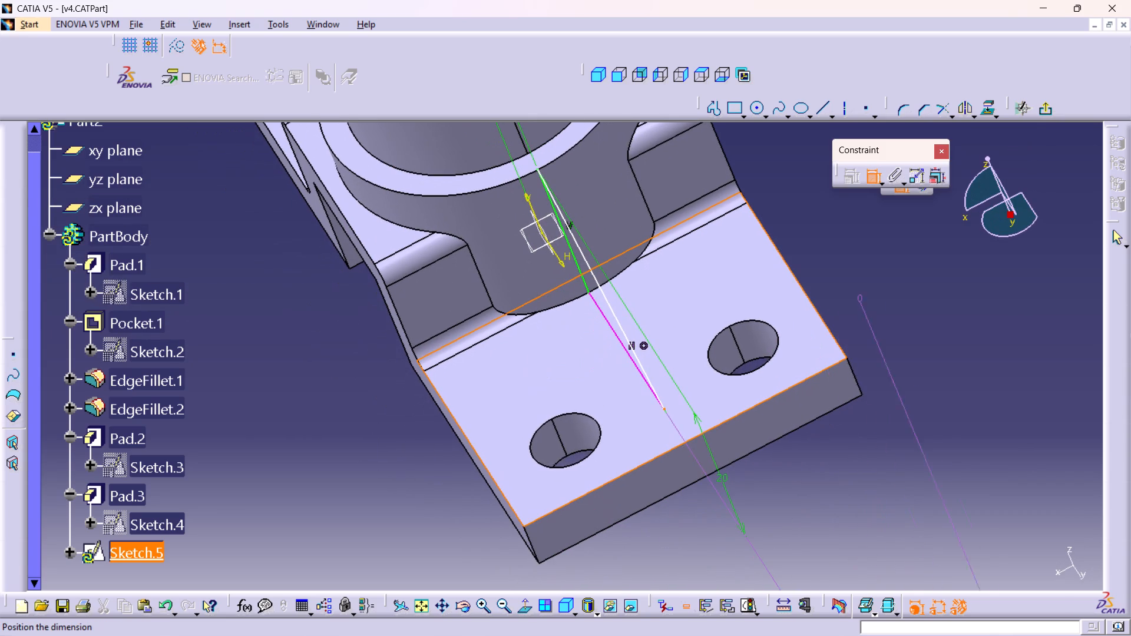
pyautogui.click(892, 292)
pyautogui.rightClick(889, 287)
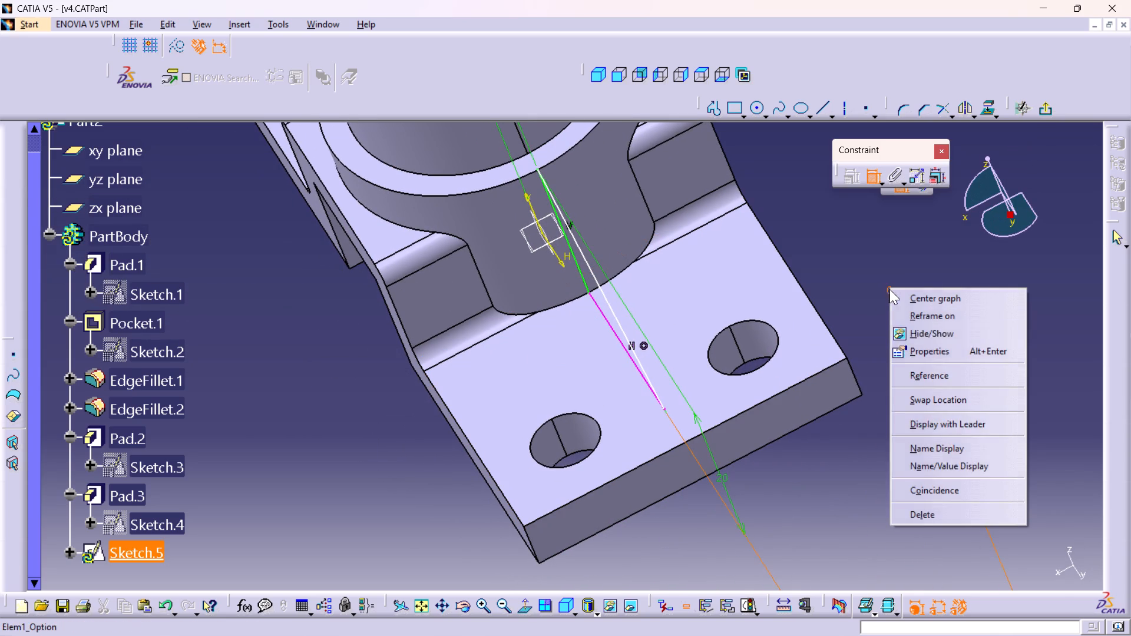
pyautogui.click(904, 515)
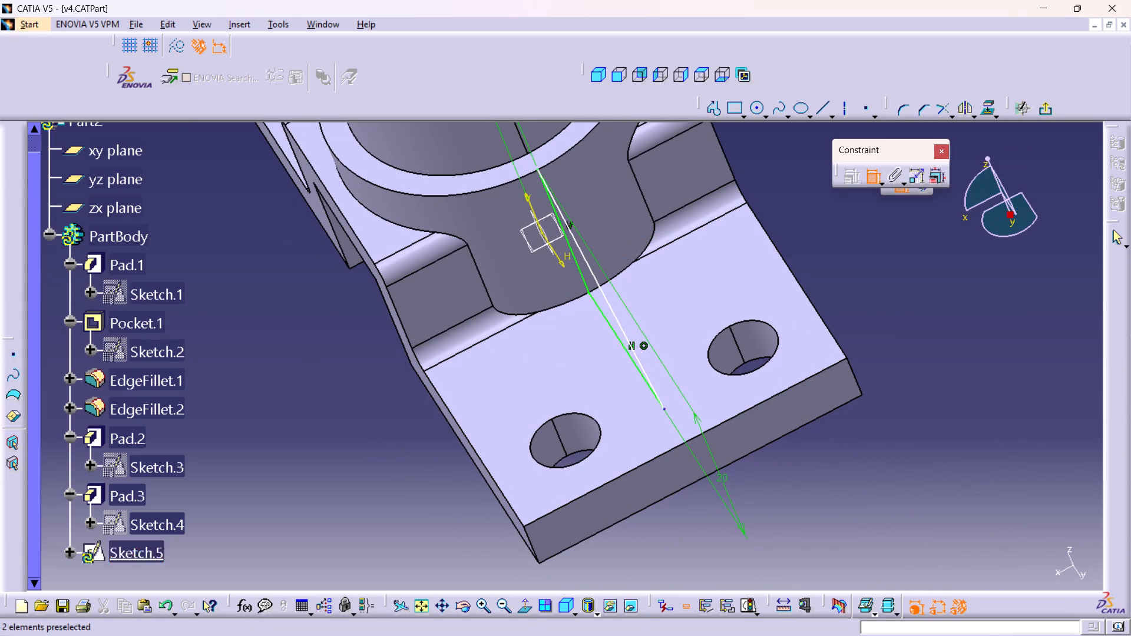
# Dimension the distance from the triangle's outer base corner to the flange's end edge and set it to 9 mm.
pyautogui.click(664, 407)
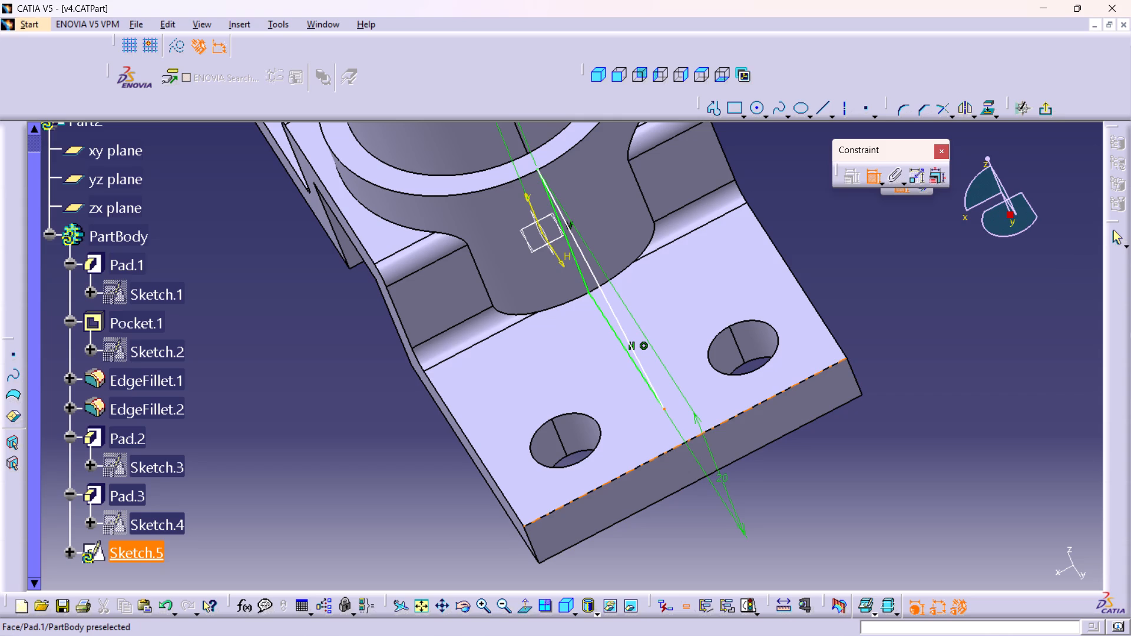
pyautogui.click(752, 404)
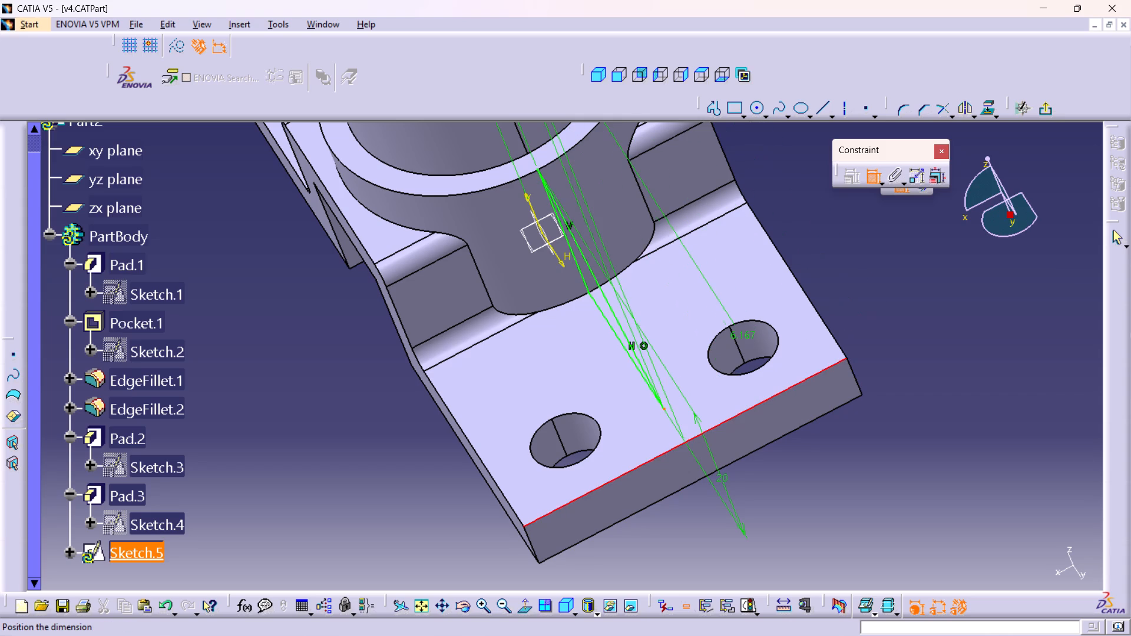
pyautogui.moveTo(744, 336); pyautogui.dragTo(812, 341, button='middle')
pyautogui.rightClick(744, 336)
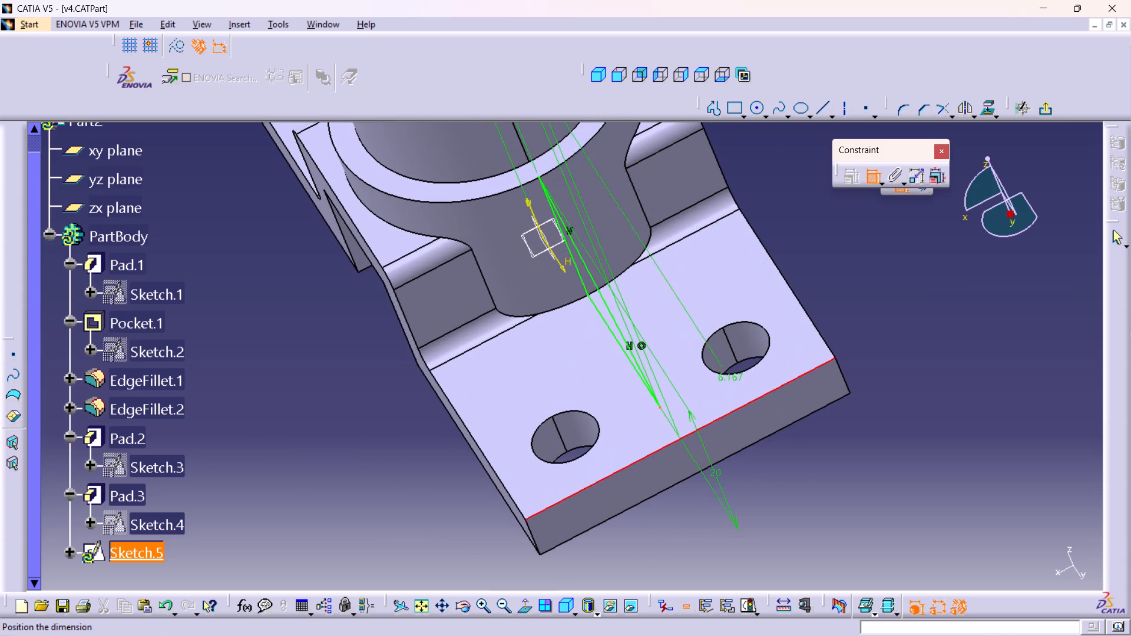
pyautogui.moveTo(720, 387); pyautogui.dragTo(782, 319, button='middle')
pyautogui.moveTo(720, 387); pyautogui.dragTo(782, 319, button='right')
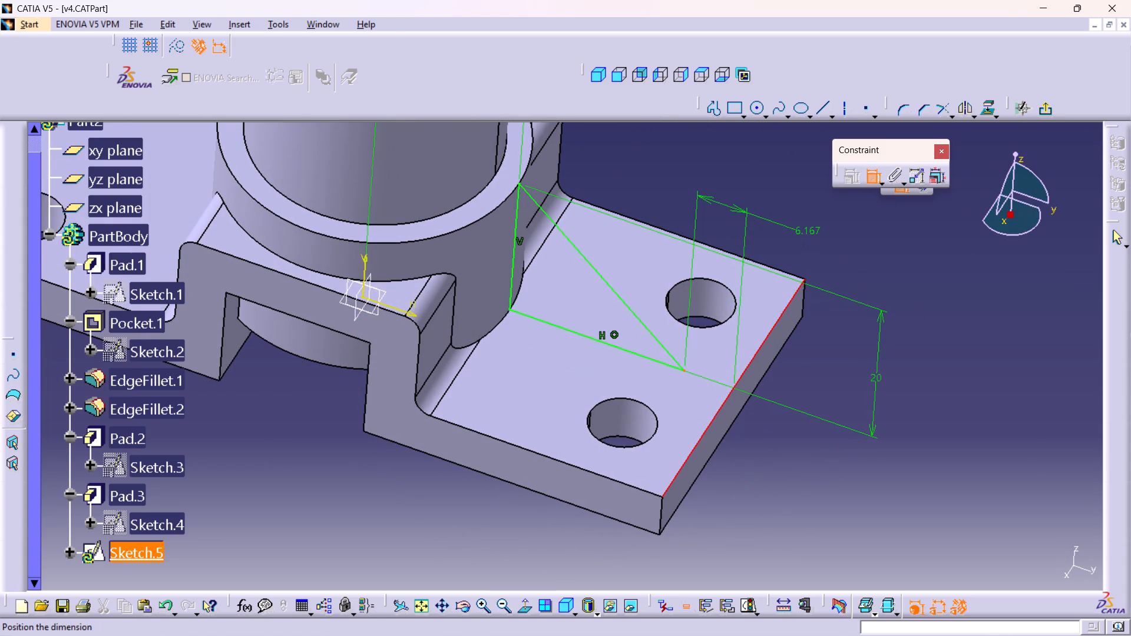
pyautogui.click(765, 187)
pyautogui.doubleClick(772, 183)
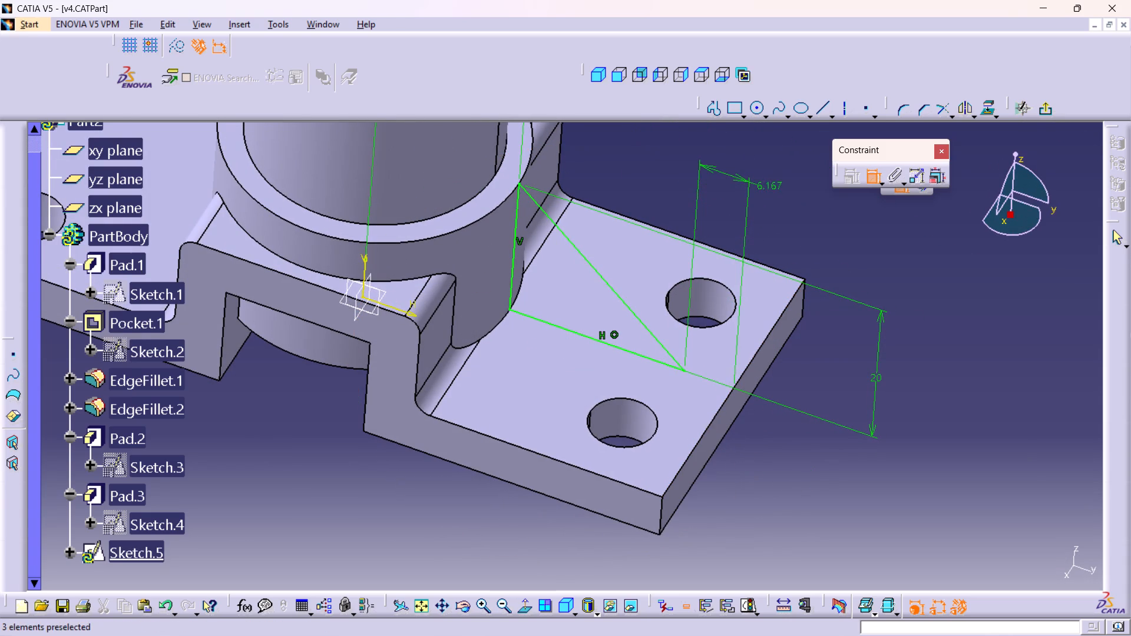
pyautogui.press('9')
pyautogui.press('Return')
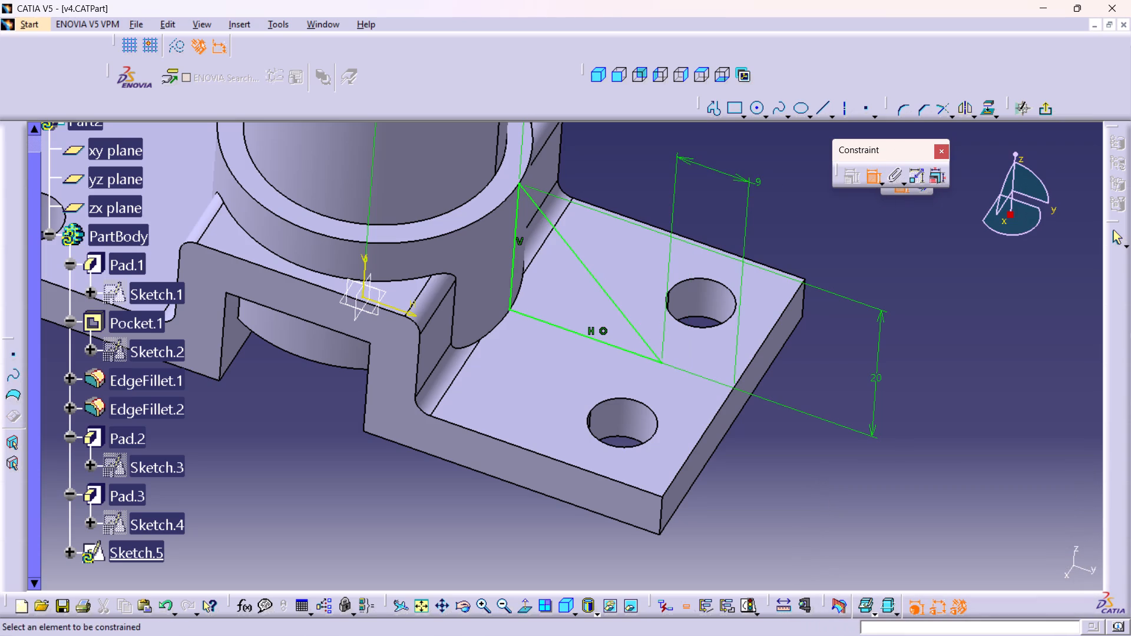
# Exit the sketch and pad the triangle with a 3 mm length and mirrored extent to form the rib.
pyautogui.click(1043, 107)
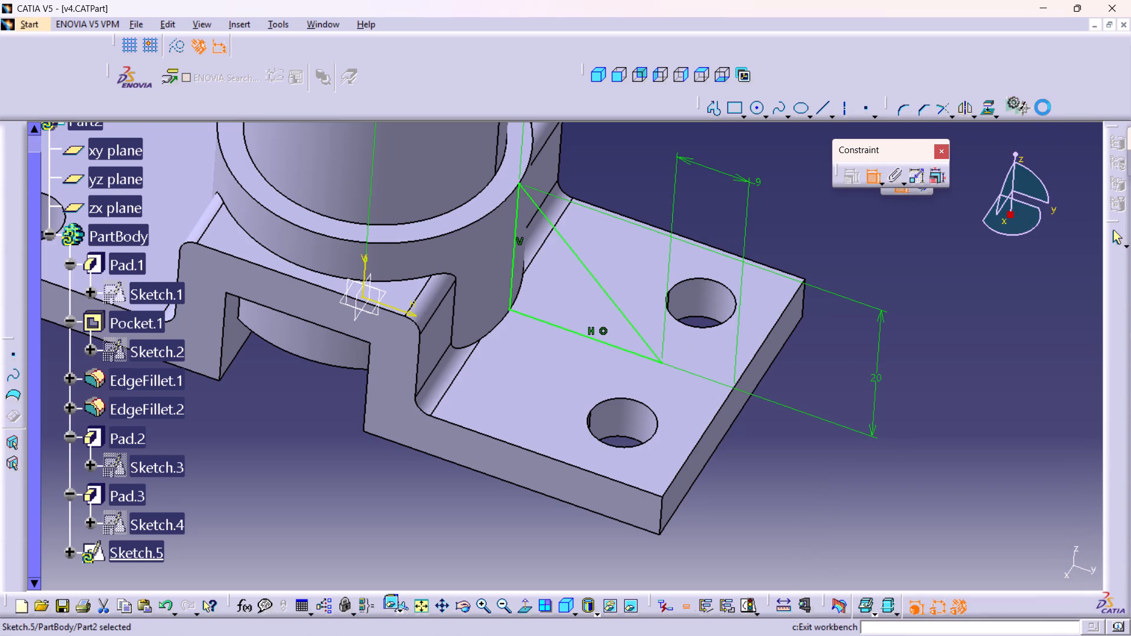
pyautogui.click(648, 45)
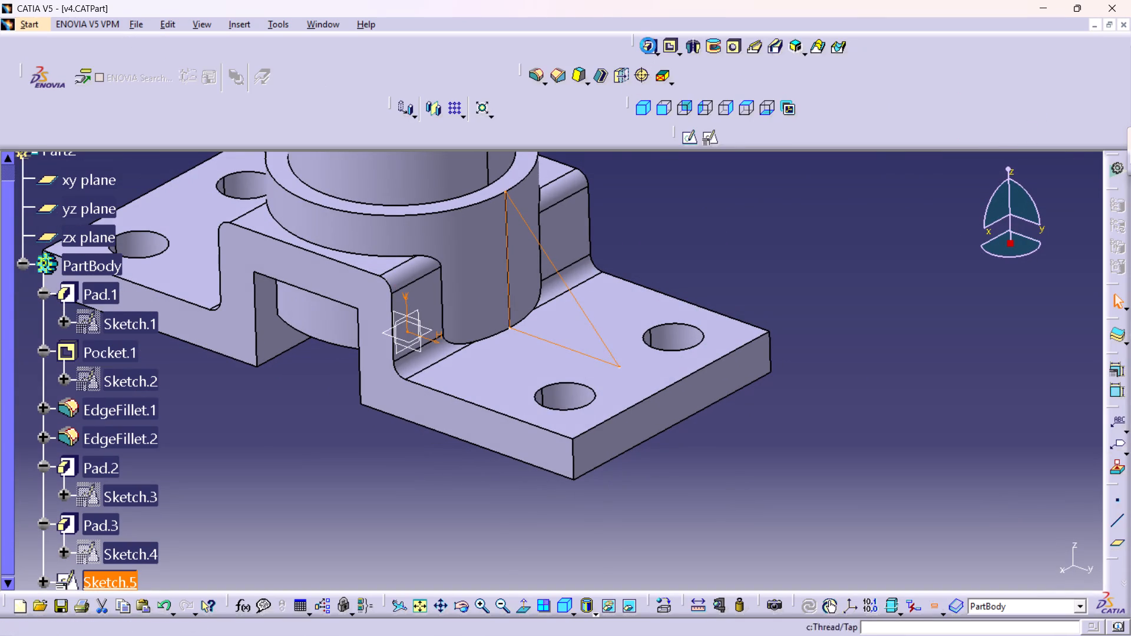
pyautogui.click(902, 394)
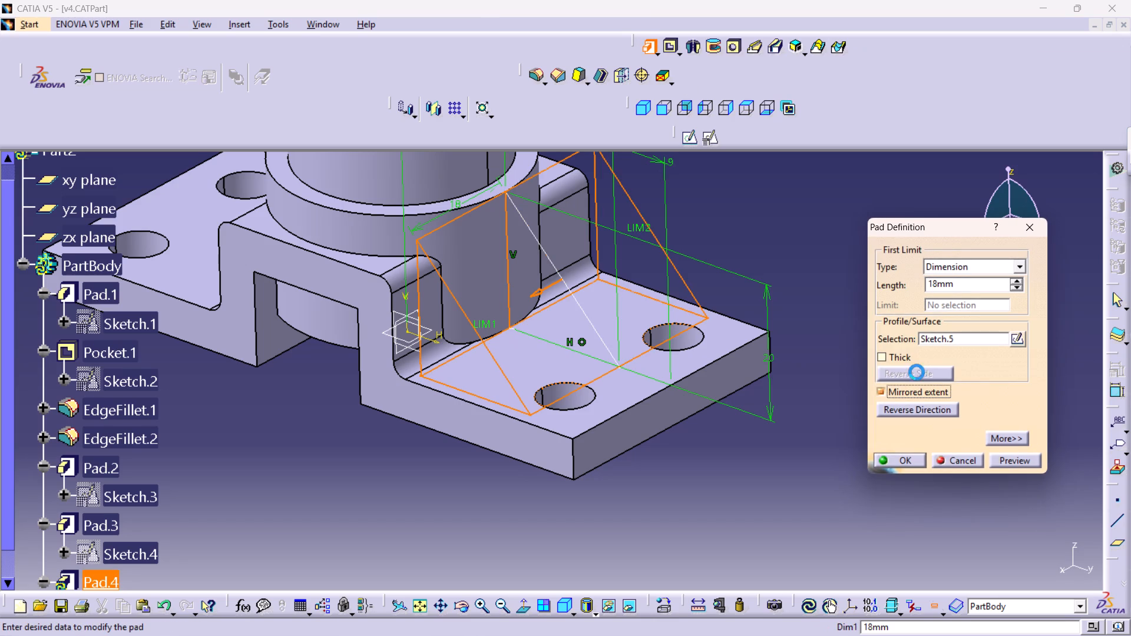
pyautogui.doubleClick(963, 279)
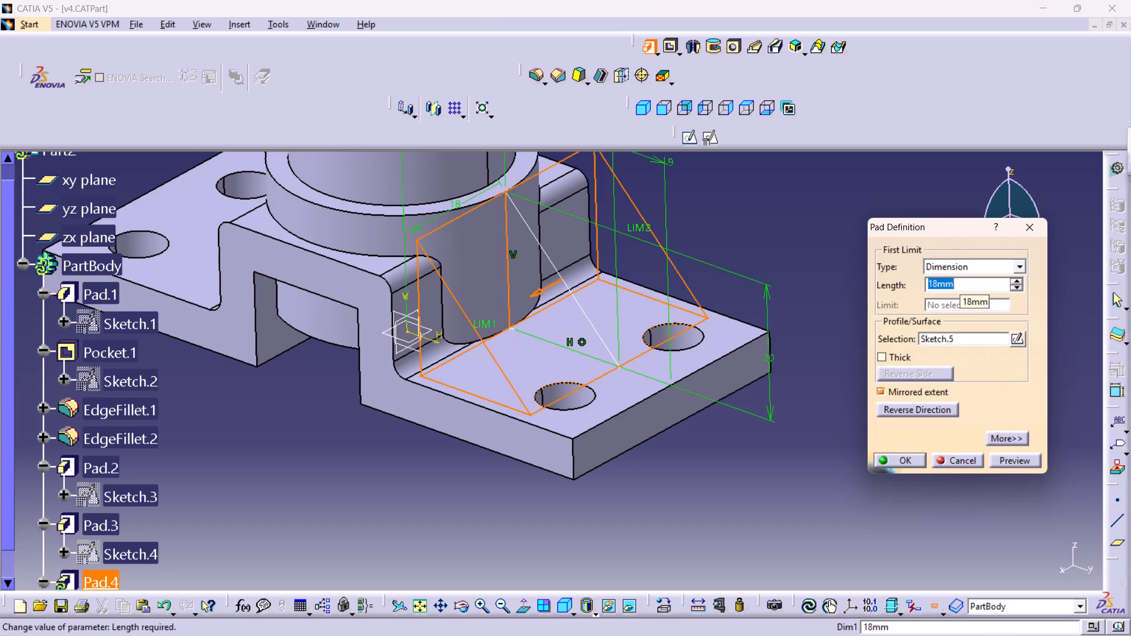
pyautogui.press('3')
pyautogui.press('Return')
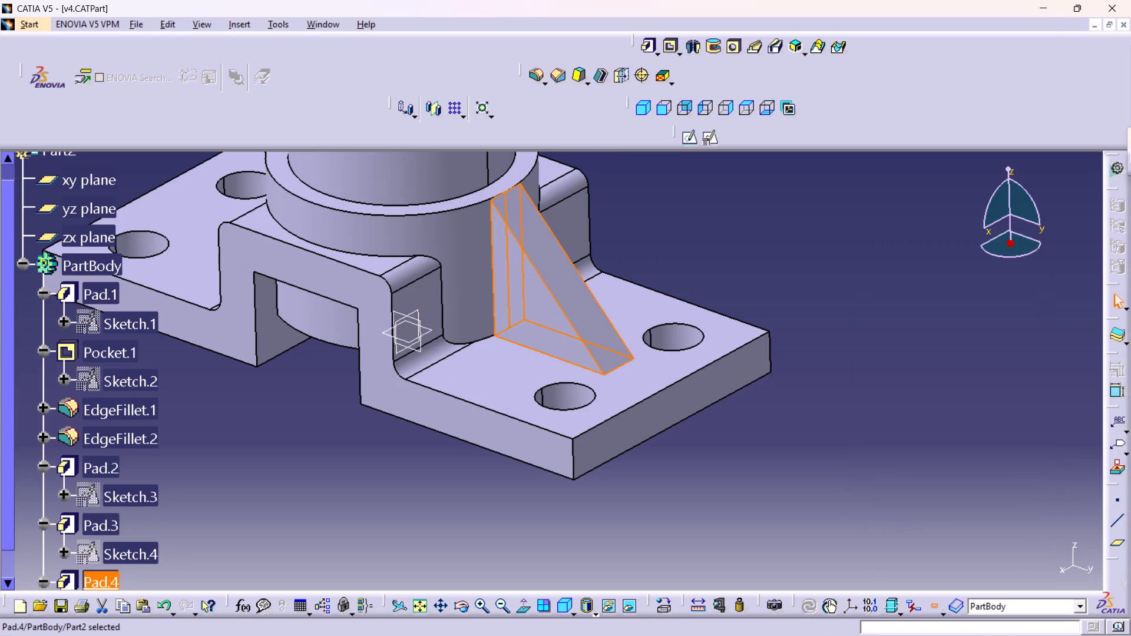
# Mirror the triangular rib about the zx plane.
pyautogui.click(431, 110)
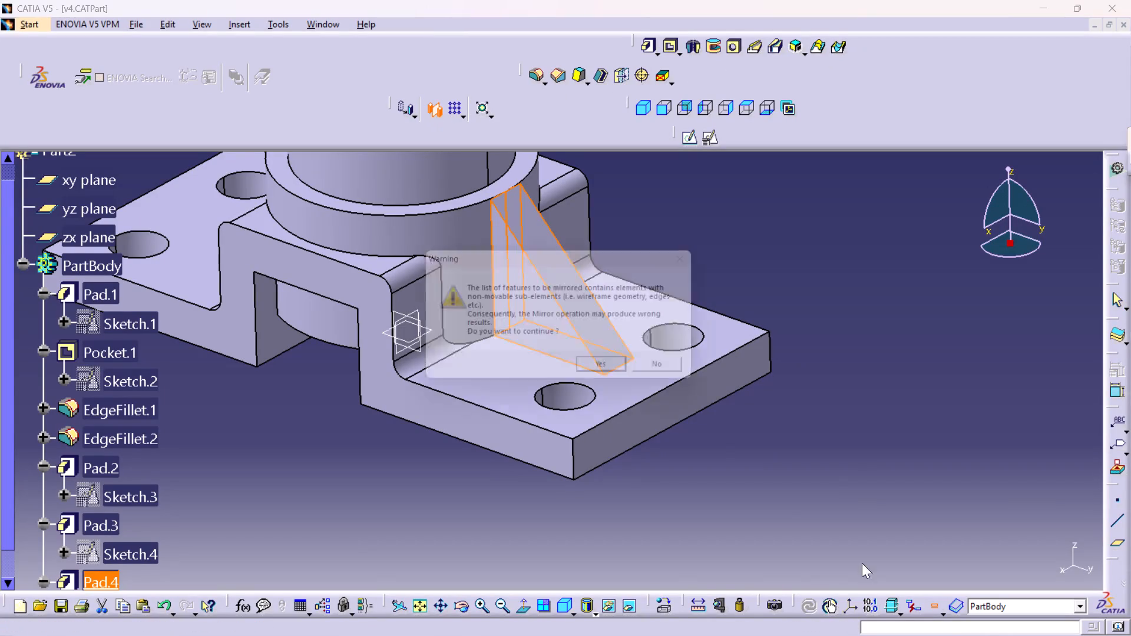
pyautogui.click(606, 378)
pyautogui.moveTo(469, 476); pyautogui.dragTo(469, 477, button='middle')
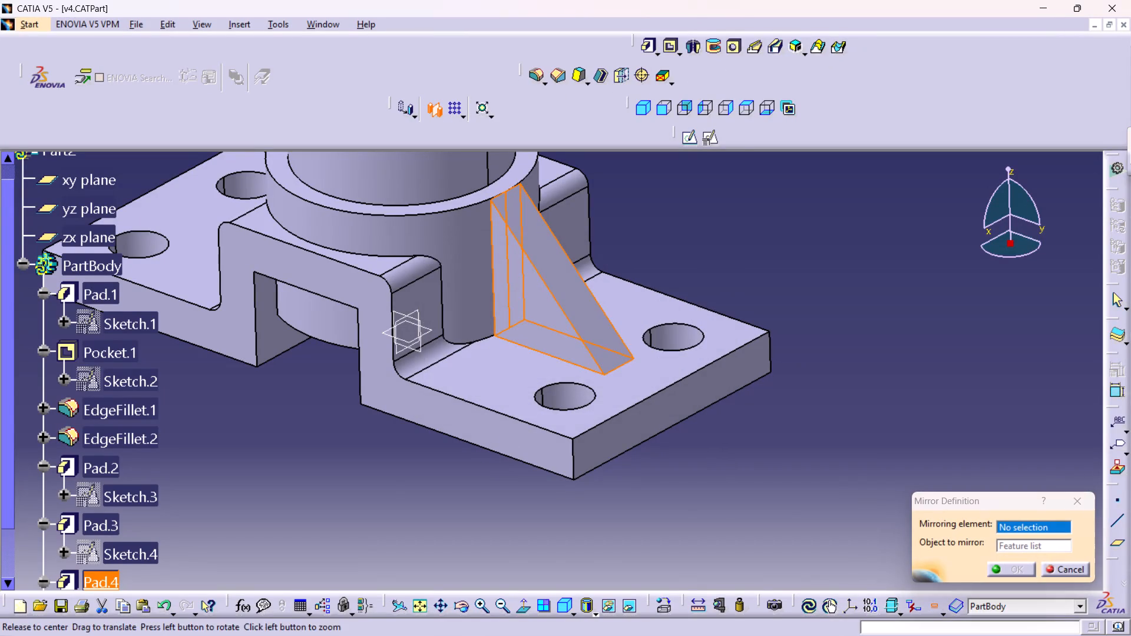
pyautogui.moveTo(469, 477); pyautogui.dragTo(578, 440, button='middle')
pyautogui.moveTo(478, 472); pyautogui.dragTo(578, 440, button='right')
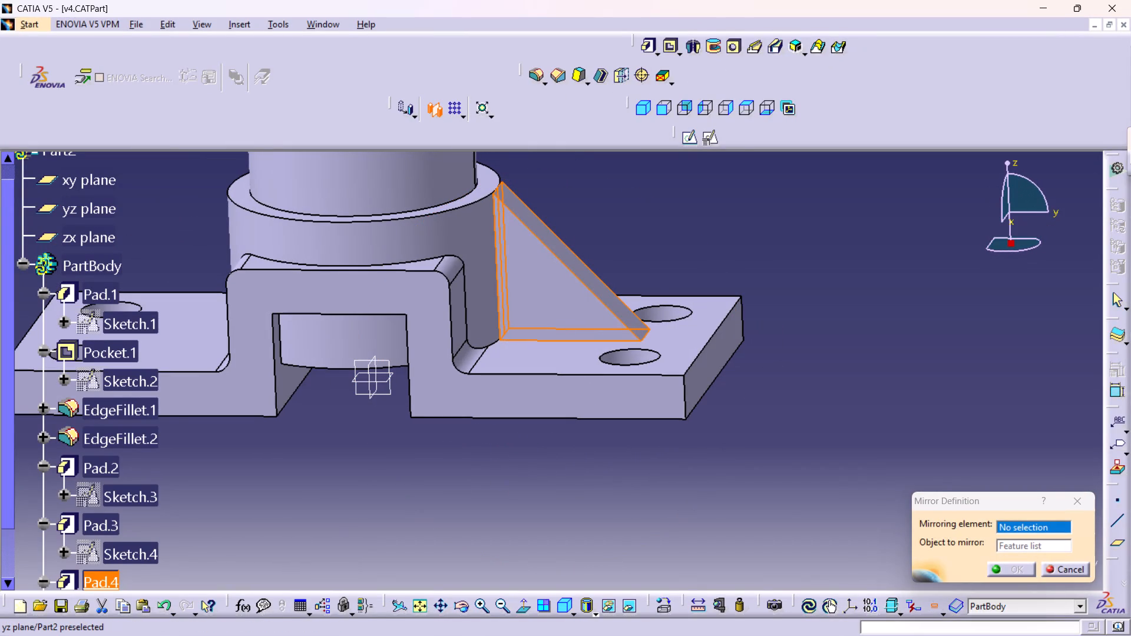
pyautogui.click(371, 382)
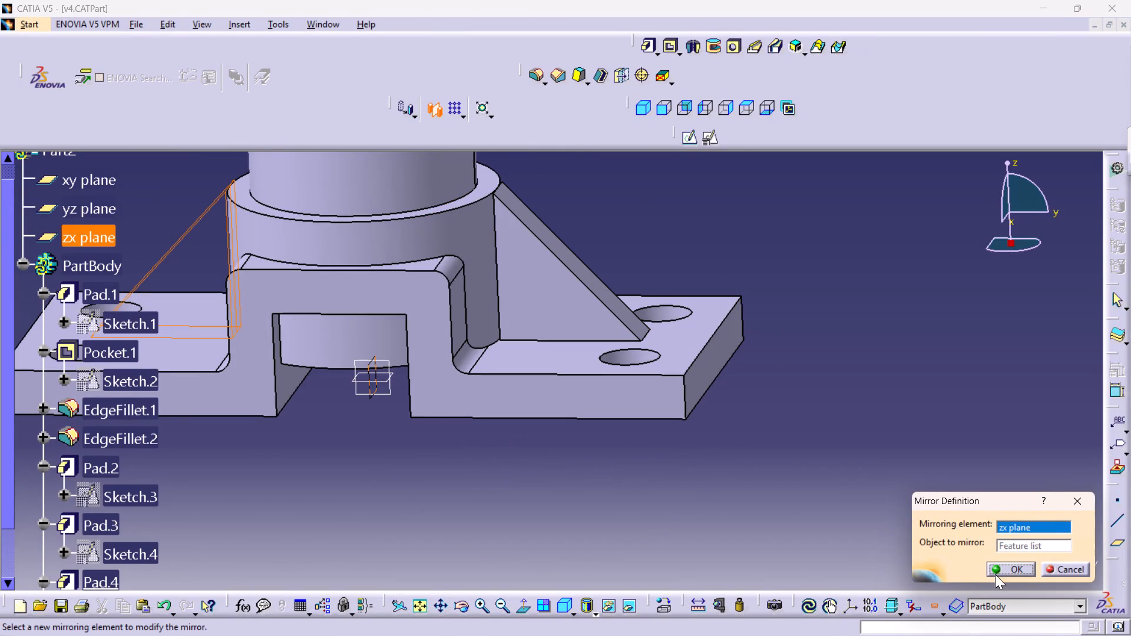
pyautogui.click(997, 574)
pyautogui.click(593, 466)
# Examine the bracket from several angles, including both ribs, the filleted bends, the underside opening and the hollow cylinder.
pyautogui.moveTo(639, 307); pyautogui.dragTo(633, 334, button='middle')
pyautogui.moveTo(639, 307); pyautogui.dragTo(633, 334, button='right')
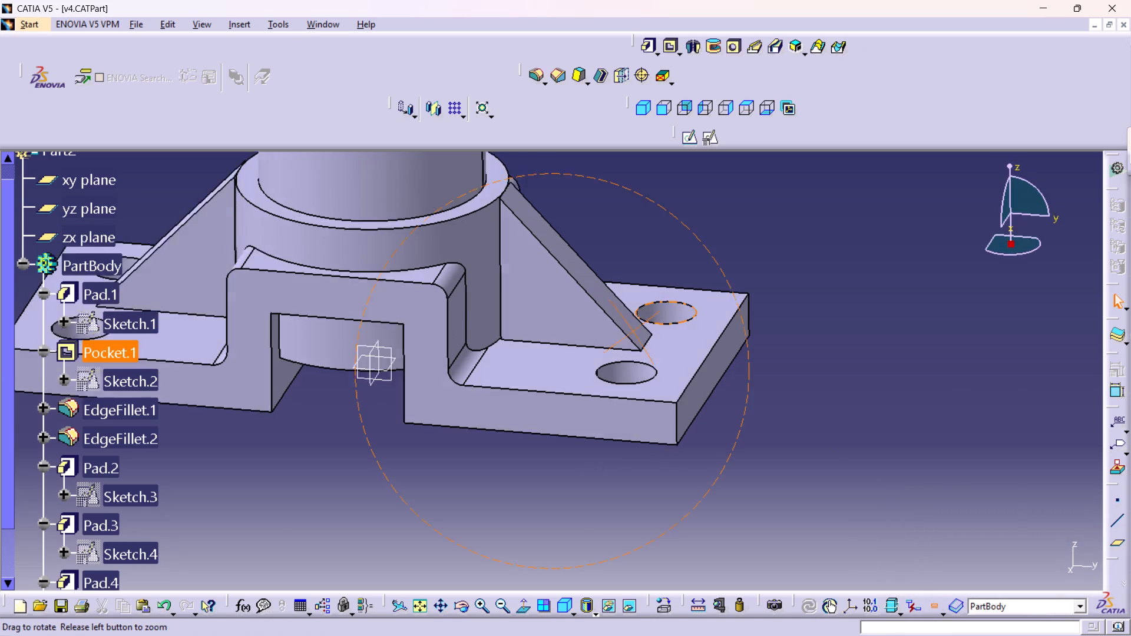
pyautogui.moveTo(633, 334); pyautogui.dragTo(636, 414, button='right')
pyautogui.moveTo(633, 334); pyautogui.dragTo(636, 414, button='middle')
pyautogui.moveTo(627, 382); pyautogui.dragTo(816, 393, button='middle')
pyautogui.moveTo(868, 430); pyautogui.dragTo(852, 412, button='middle')
pyautogui.moveTo(868, 428); pyautogui.dragTo(852, 412, button='right')
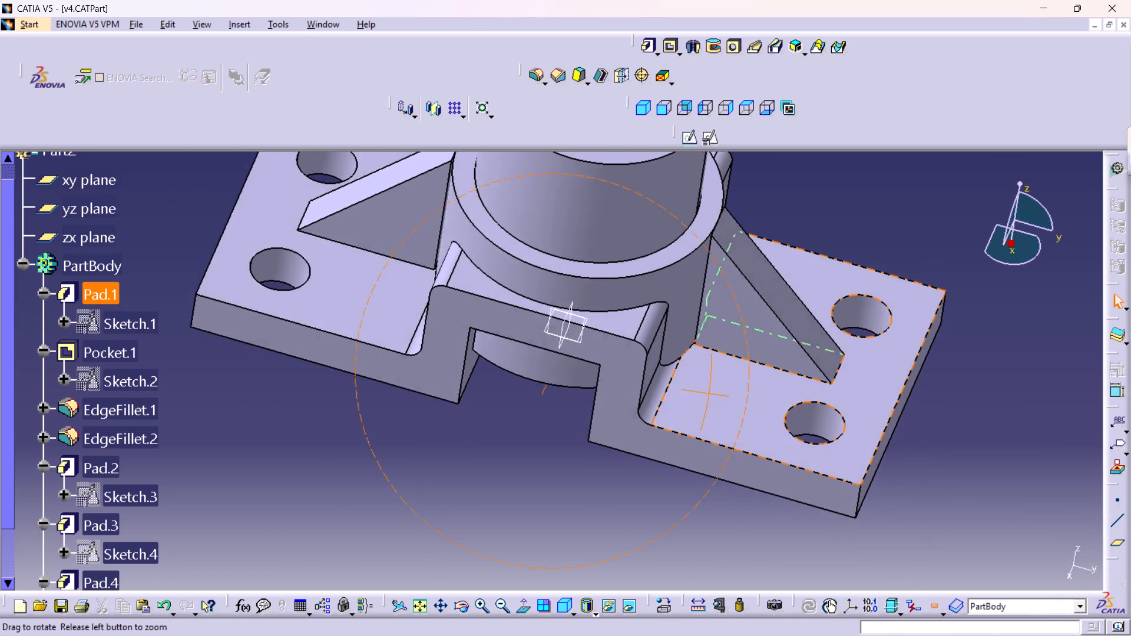
pyautogui.moveTo(852, 412); pyautogui.dragTo(817, 344, button='right')
pyautogui.moveTo(852, 412); pyautogui.dragTo(817, 344, button='middle')
pyautogui.moveTo(651, 363); pyautogui.dragTo(640, 299, button='middle')
pyautogui.moveTo(651, 363); pyautogui.dragTo(640, 297, button='right')
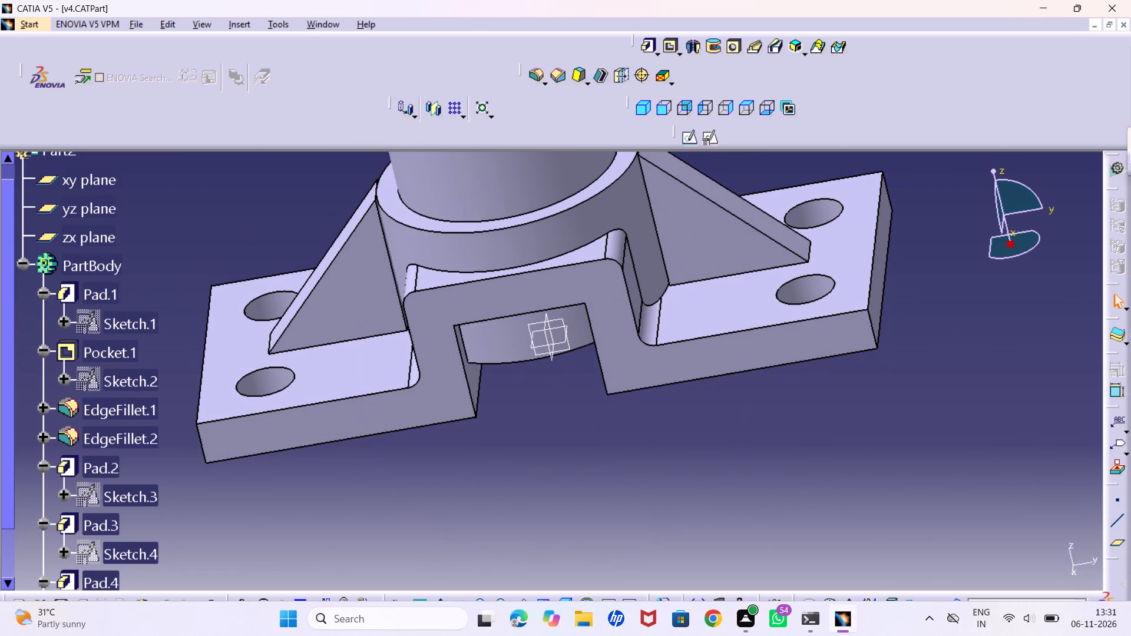
pyautogui.moveTo(927, 275); pyautogui.dragTo(868, 380, button='middle')
pyautogui.moveTo(929, 277); pyautogui.dragTo(867, 380, button='right')
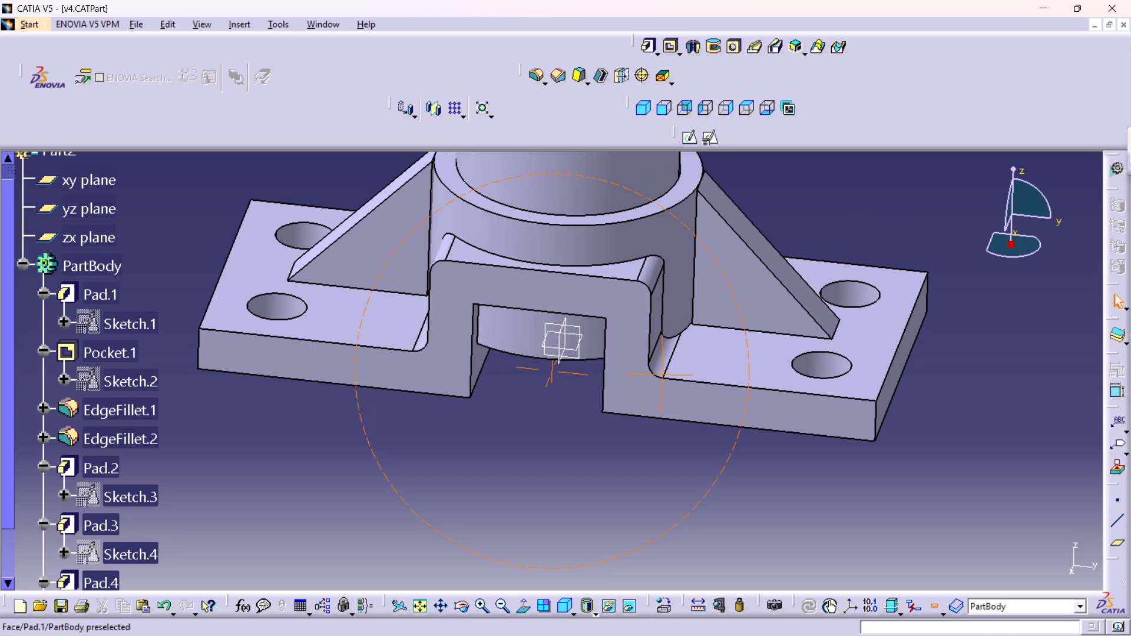
pyautogui.moveTo(940, 339); pyautogui.dragTo(869, 386, button='middle')
pyautogui.moveTo(940, 339); pyautogui.dragTo(869, 386, button='right')
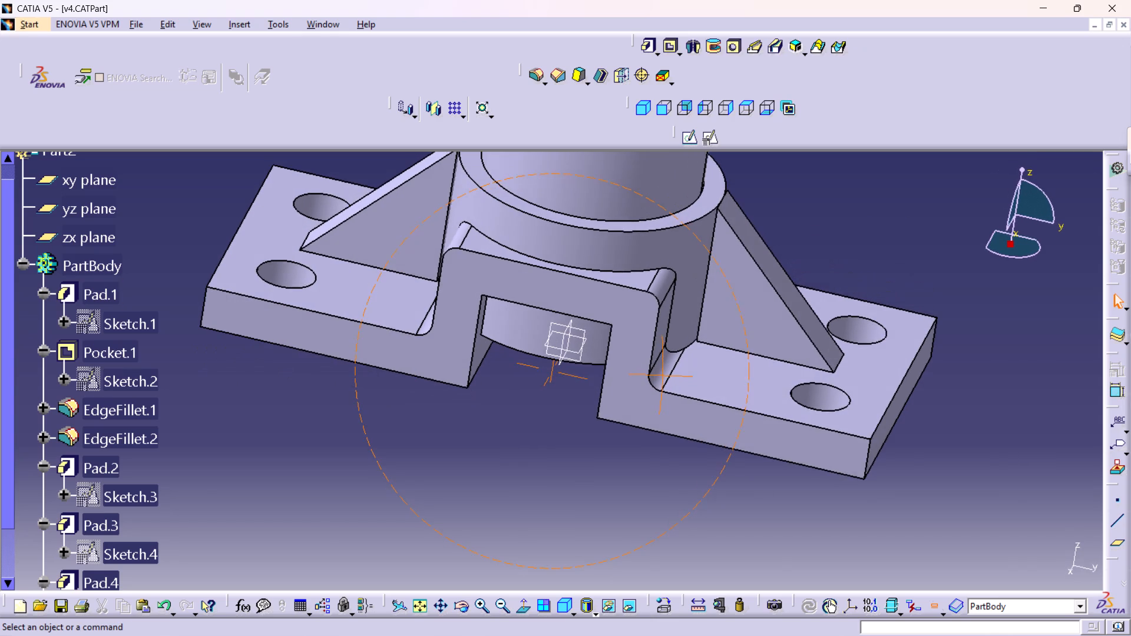
pyautogui.moveTo(869, 386); pyautogui.dragTo(868, 387, button='right')
pyautogui.moveTo(869, 386); pyautogui.dragTo(868, 387, button='middle')
pyautogui.moveTo(571, 355); pyautogui.dragTo(539, 333, button='middle')
pyautogui.moveTo(570, 357); pyautogui.dragTo(520, 426, button='right')
pyautogui.moveTo(518, 396); pyautogui.dragTo(517, 389, button='right')
pyautogui.moveTo(619, 437); pyautogui.dragTo(609, 365, button='middle')
pyautogui.moveTo(619, 437); pyautogui.dragTo(609, 365, button='right')
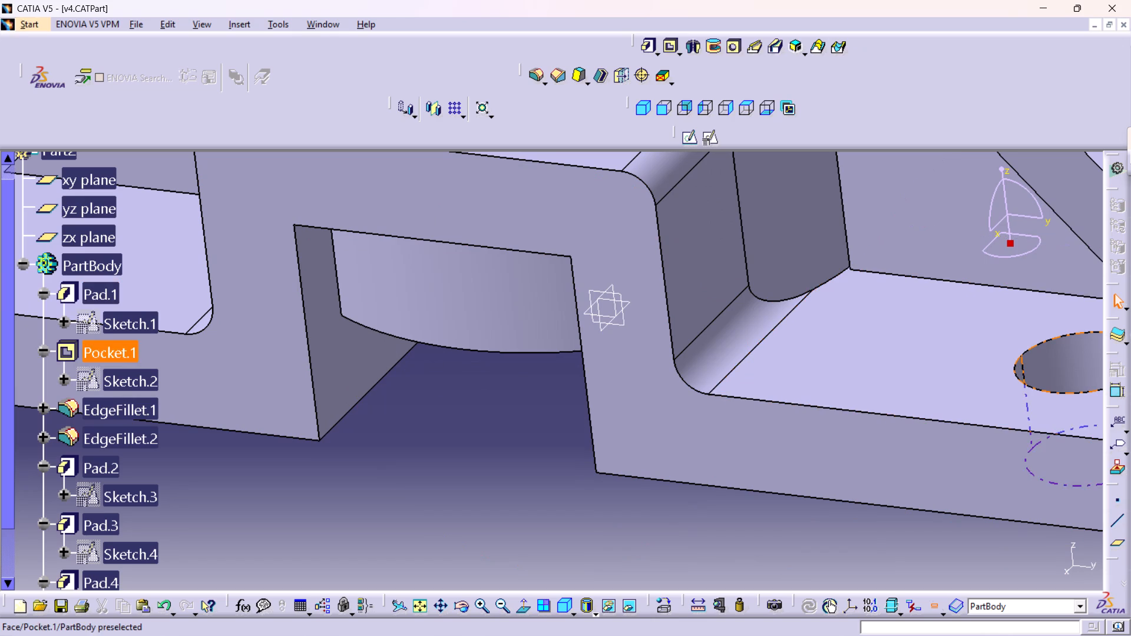
pyautogui.moveTo(971, 362); pyautogui.dragTo(773, 430, button='middle')
pyautogui.moveTo(964, 377); pyautogui.dragTo(773, 430, button='right')
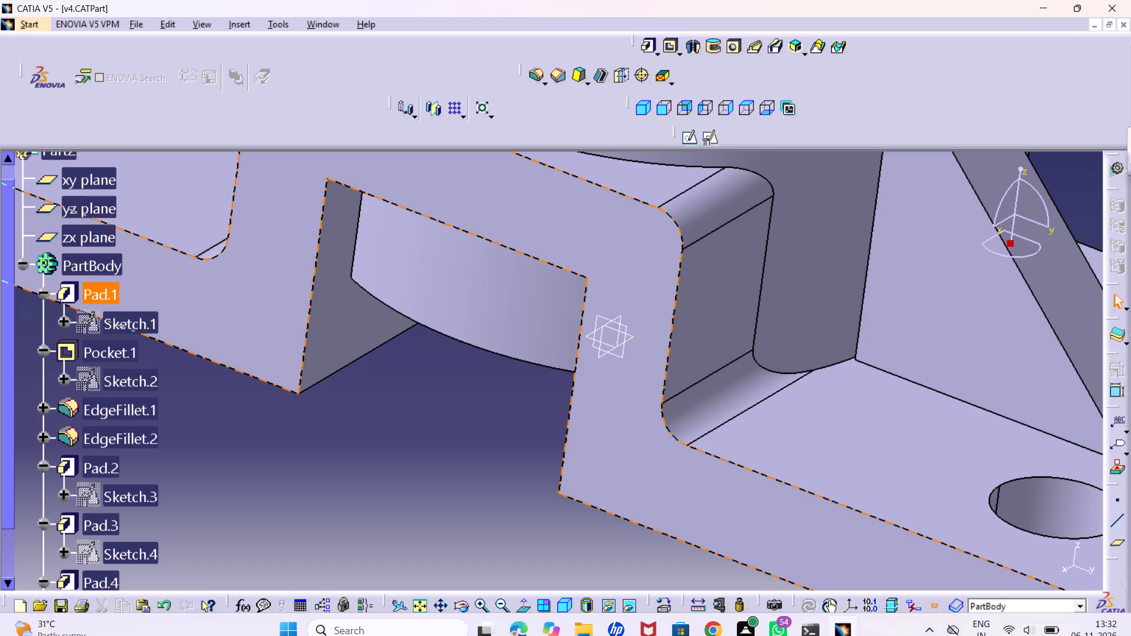
pyautogui.moveTo(763, 415); pyautogui.dragTo(756, 442, button='middle')
pyautogui.moveTo(763, 415); pyautogui.dragTo(756, 424, button='right')
pyautogui.rightClick(756, 424)
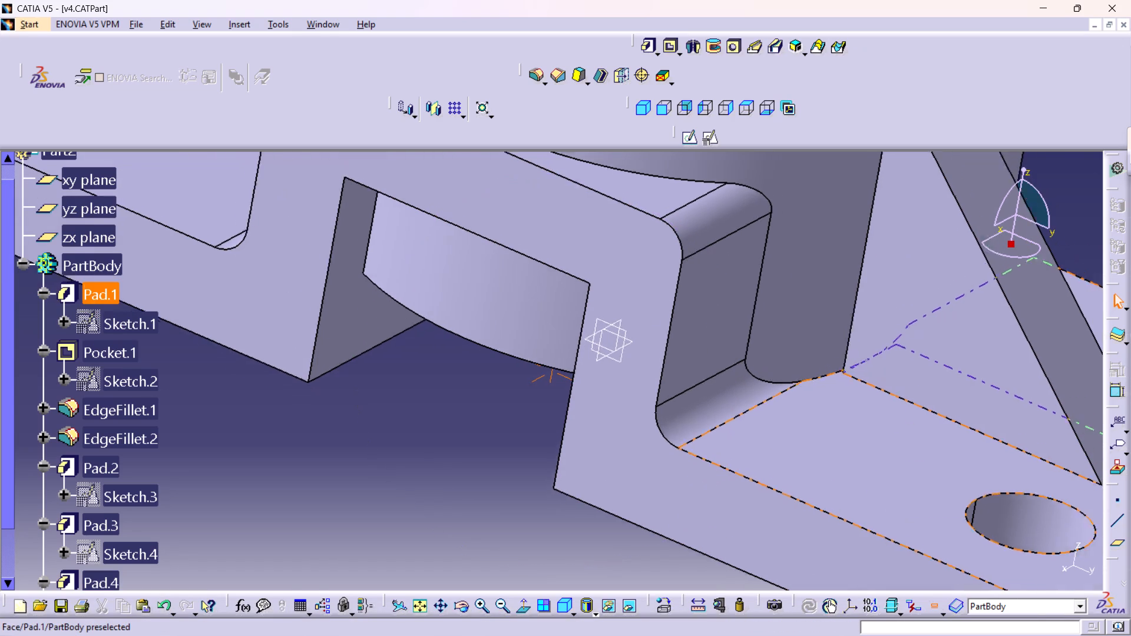
pyautogui.moveTo(756, 442); pyautogui.dragTo(760, 511, button='middle')
pyautogui.middleClick(723, 426)
pyautogui.rightClick(723, 426)
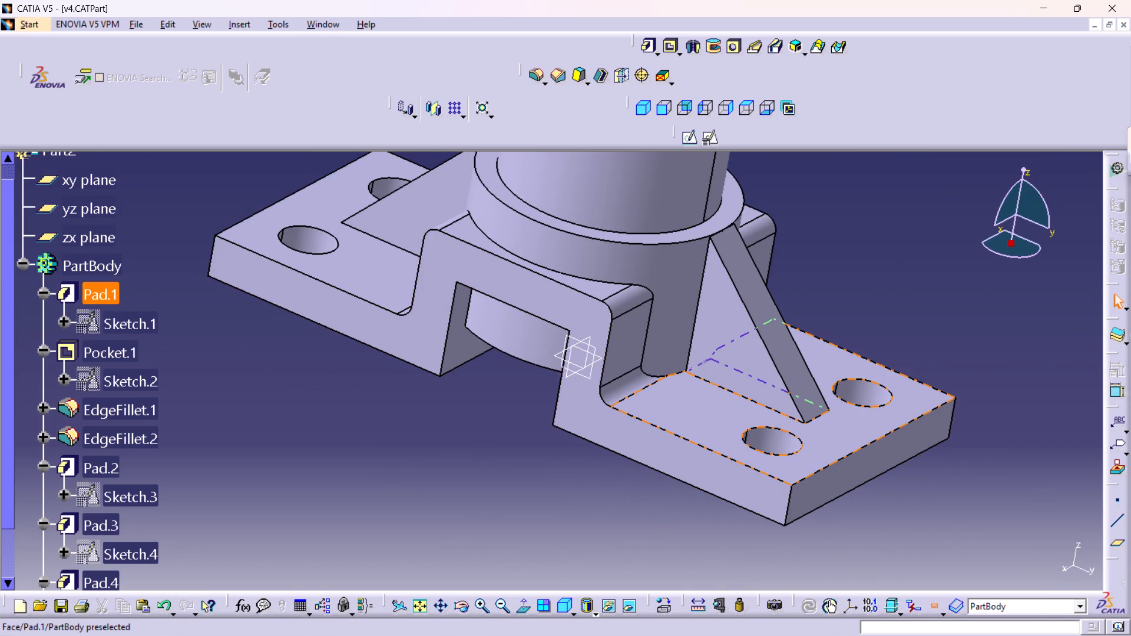
pyautogui.moveTo(491, 349); pyautogui.dragTo(478, 382, button='middle')
pyautogui.moveTo(491, 349); pyautogui.dragTo(478, 382, button='right')
pyautogui.moveTo(659, 323); pyautogui.dragTo(652, 367, button='middle')
pyautogui.rightClick(661, 324)
pyautogui.moveTo(660, 332); pyautogui.dragTo(649, 372, button='middle')
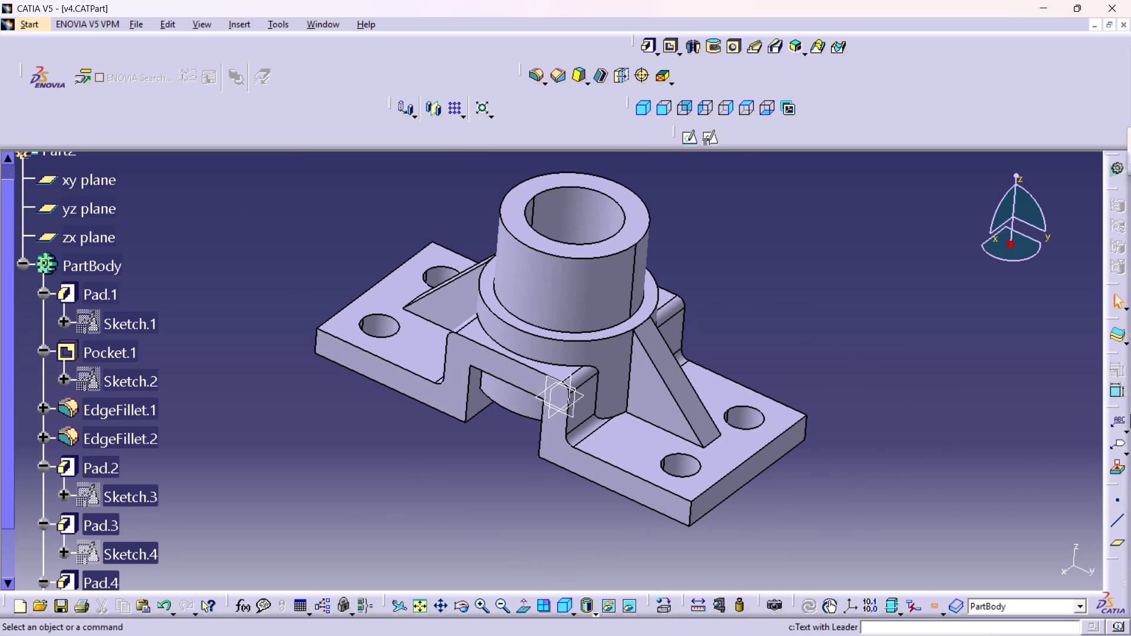
pyautogui.middleClick(558, 493)
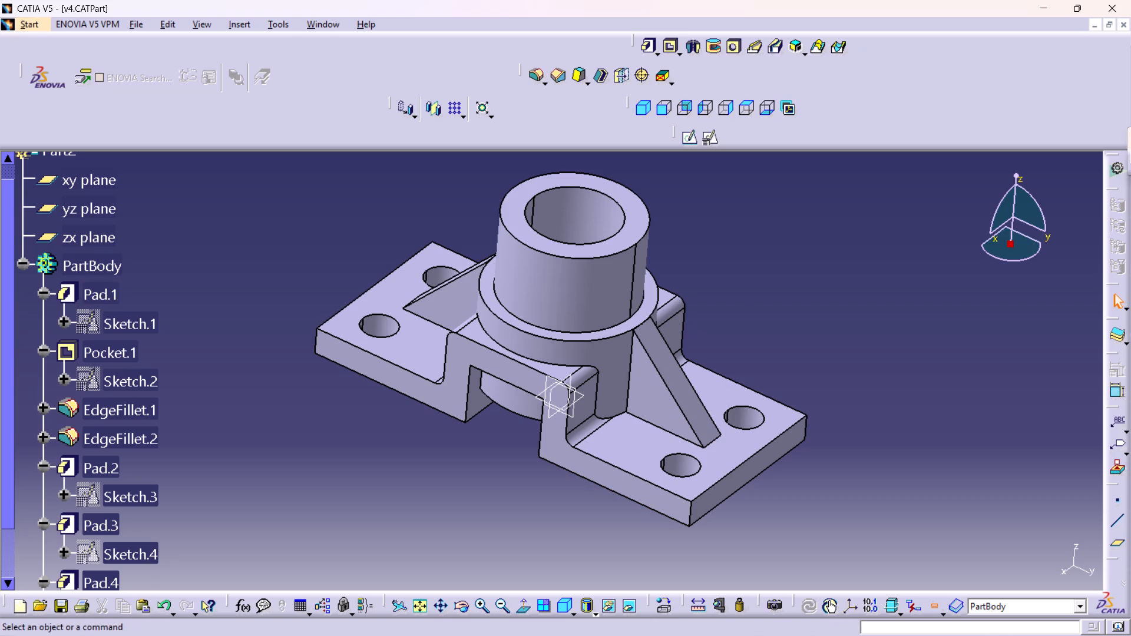
# Examine the bracket from several angles, including the hollow cylinder, boss, ribs, flange holes and central channel.
pyautogui.rightClick(558, 493)
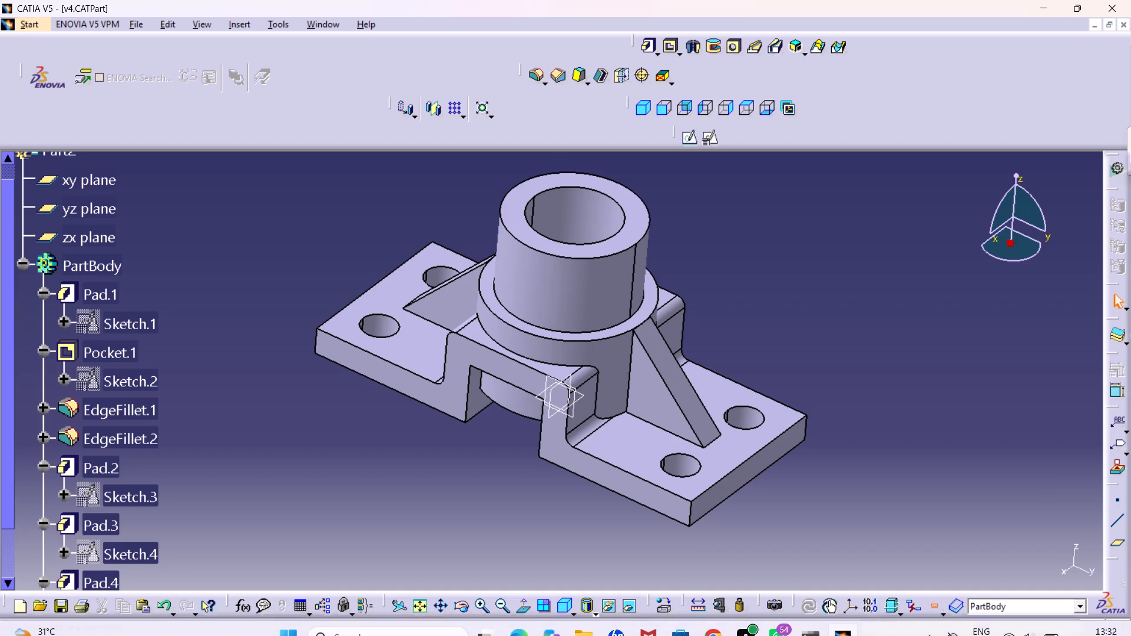
pyautogui.moveTo(701, 354); pyautogui.dragTo(690, 363, button='middle')
pyautogui.moveTo(701, 354); pyautogui.dragTo(690, 363, button='right')
pyautogui.moveTo(617, 373); pyautogui.dragTo(577, 399, button='middle')
pyautogui.moveTo(617, 373); pyautogui.dragTo(577, 399, button='right')
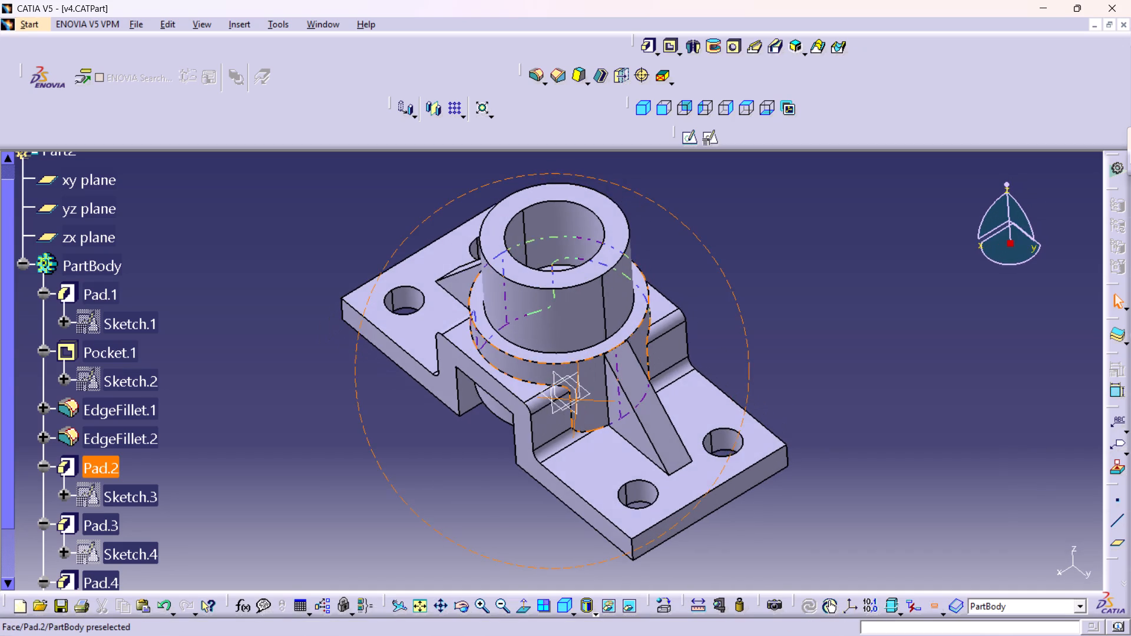
pyautogui.moveTo(577, 399); pyautogui.dragTo(574, 403, button='right')
pyautogui.moveTo(577, 399); pyautogui.dragTo(574, 403, button='middle')
pyautogui.moveTo(560, 346); pyautogui.dragTo(585, 356, button='middle')
pyautogui.moveTo(560, 346); pyautogui.dragTo(585, 356, button='right')
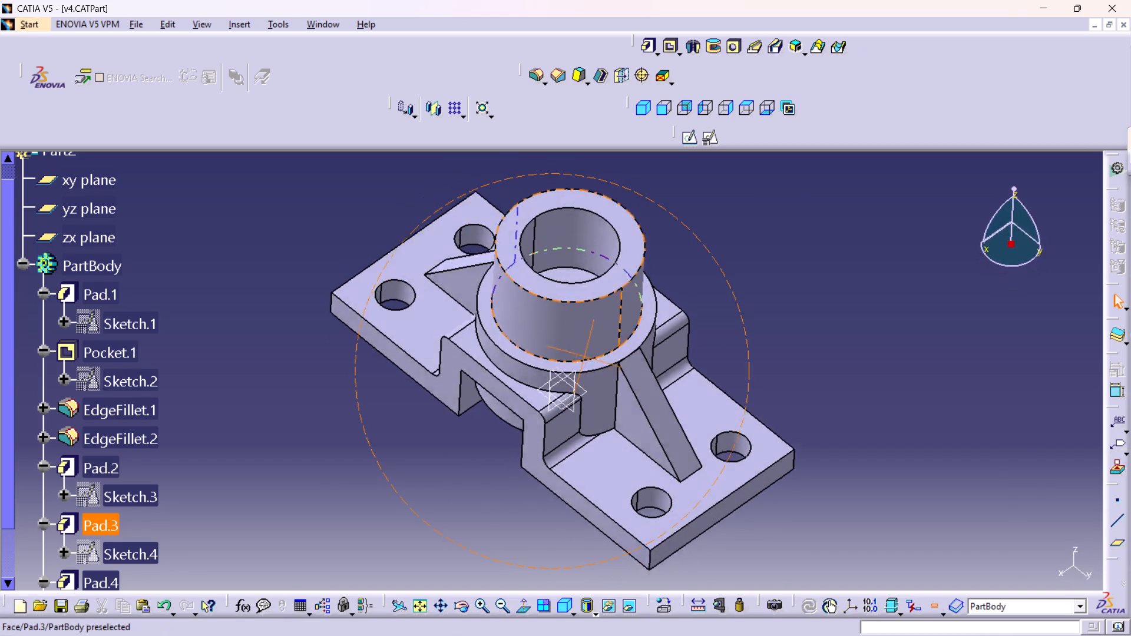
pyautogui.moveTo(585, 356); pyautogui.dragTo(587, 302, button='right')
pyautogui.moveTo(585, 356); pyautogui.dragTo(590, 296, button='middle')
pyautogui.moveTo(609, 448); pyautogui.dragTo(633, 415, button='middle')
pyautogui.moveTo(609, 448); pyautogui.dragTo(633, 415, button='right')
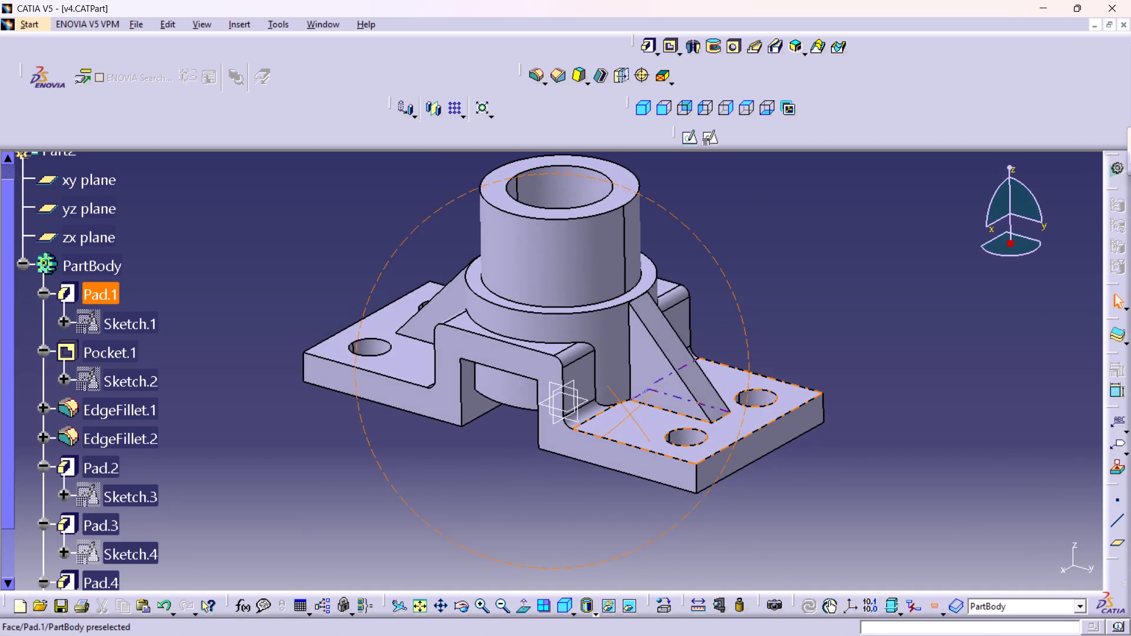
pyautogui.moveTo(633, 415); pyautogui.dragTo(640, 410, button='right')
pyautogui.moveTo(633, 415); pyautogui.dragTo(640, 410, button='middle')
pyautogui.moveTo(596, 377); pyautogui.dragTo(602, 420, button='middle')
pyautogui.rightClick(580, 411)
pyautogui.moveTo(660, 433); pyautogui.dragTo(658, 433, button='middle')
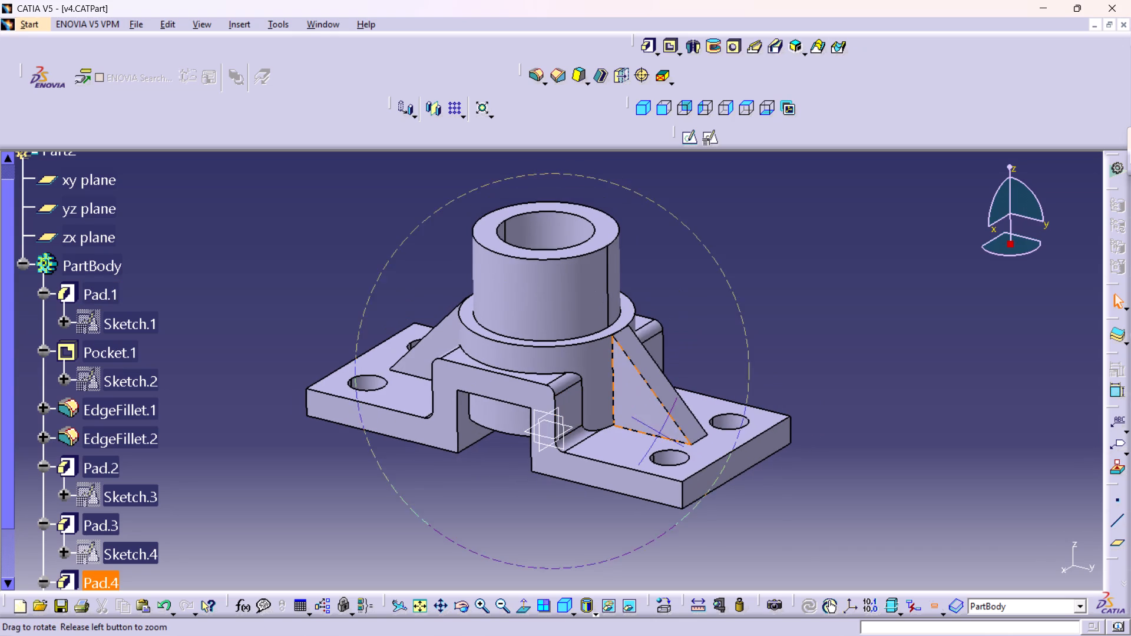
pyautogui.rightClick(658, 433)
pyautogui.moveTo(658, 433); pyautogui.dragTo(645, 454, button='middle')
pyautogui.moveTo(653, 443); pyautogui.dragTo(645, 454, button='right')
pyautogui.moveTo(592, 429); pyautogui.dragTo(568, 466, button='middle')
pyautogui.moveTo(592, 429); pyautogui.dragTo(568, 466, button='right')
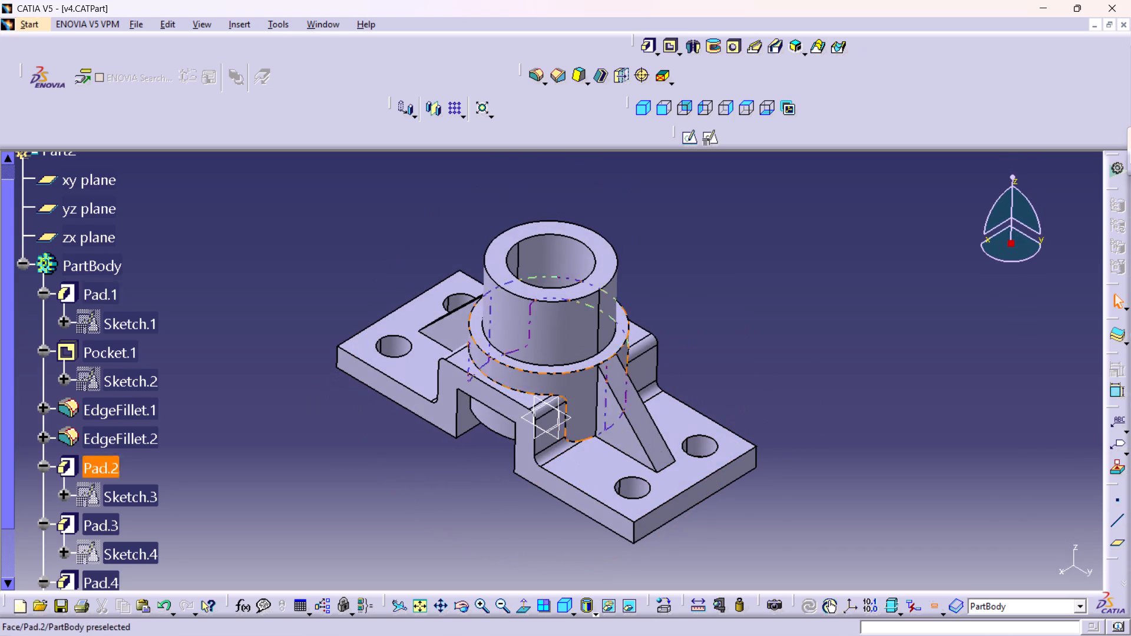
pyautogui.click(745, 346)
pyautogui.moveTo(654, 452); pyautogui.dragTo(648, 425, button='middle')
pyautogui.rightClick(654, 452)
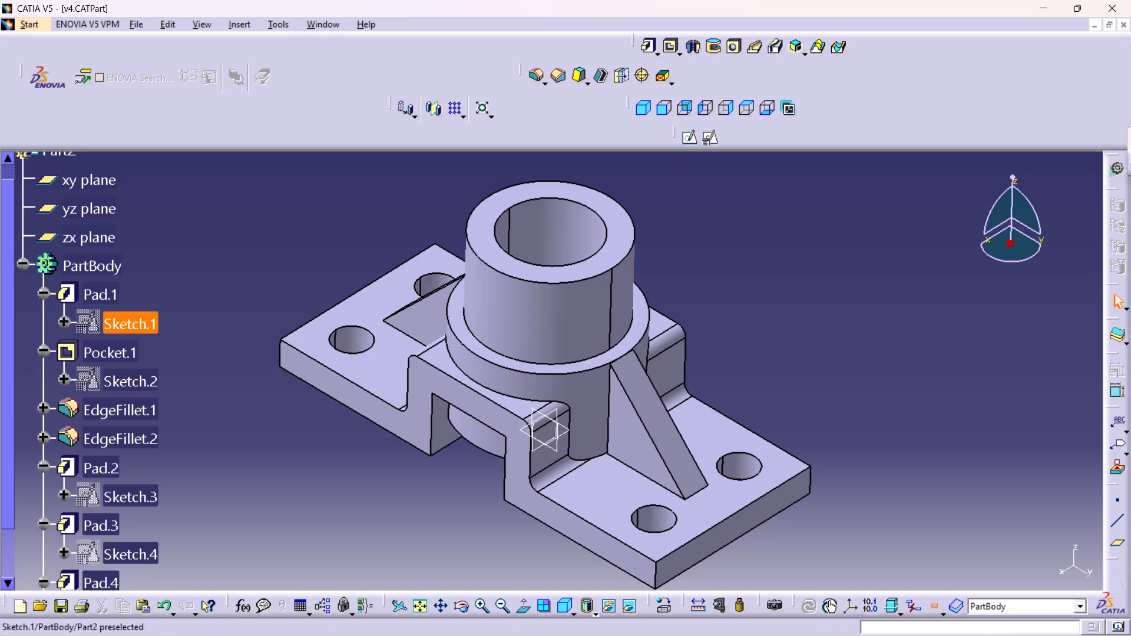
# Try to remove the boss's curved side face inside the underside channel with Remove Face.
pyautogui.click(241, 28)
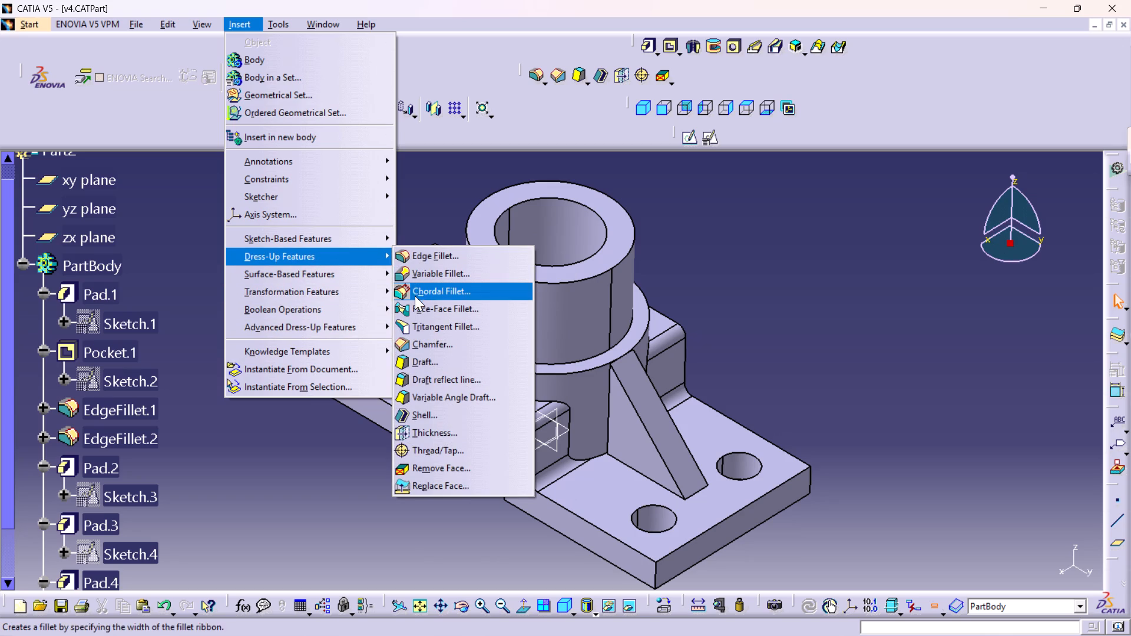
pyautogui.click(417, 466)
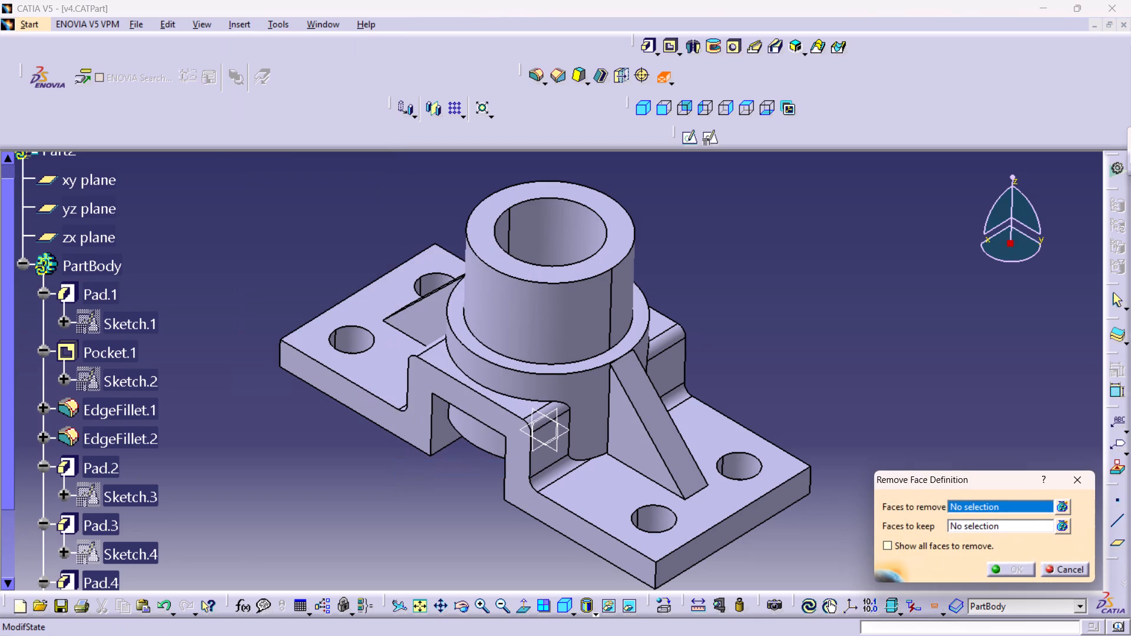
pyautogui.click(475, 436)
pyautogui.click(1003, 568)
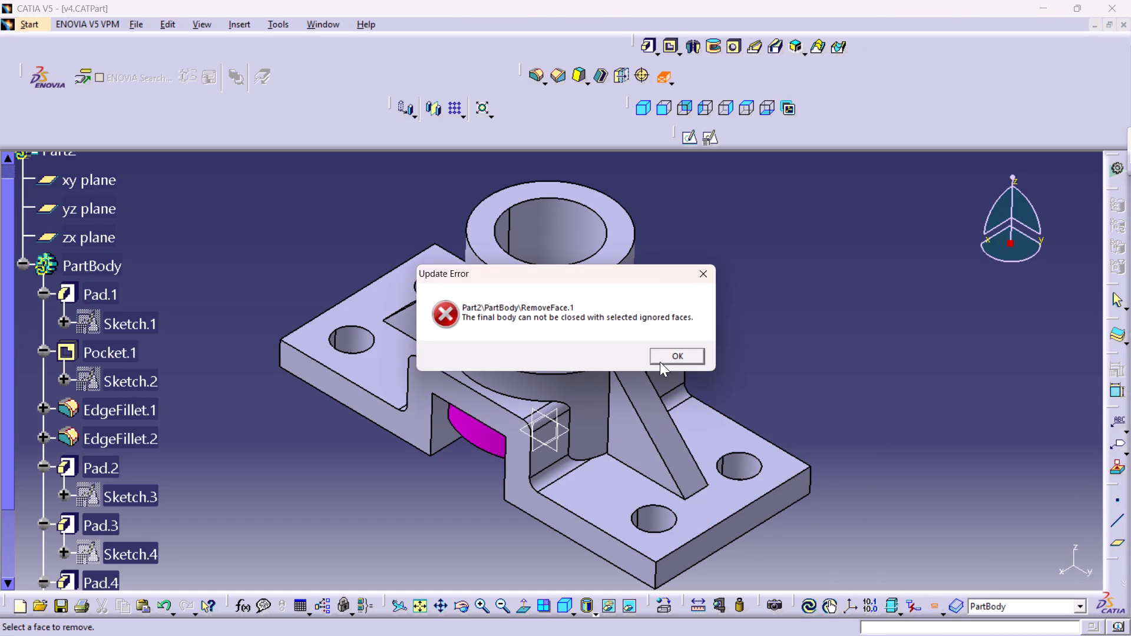
pyautogui.click(670, 351)
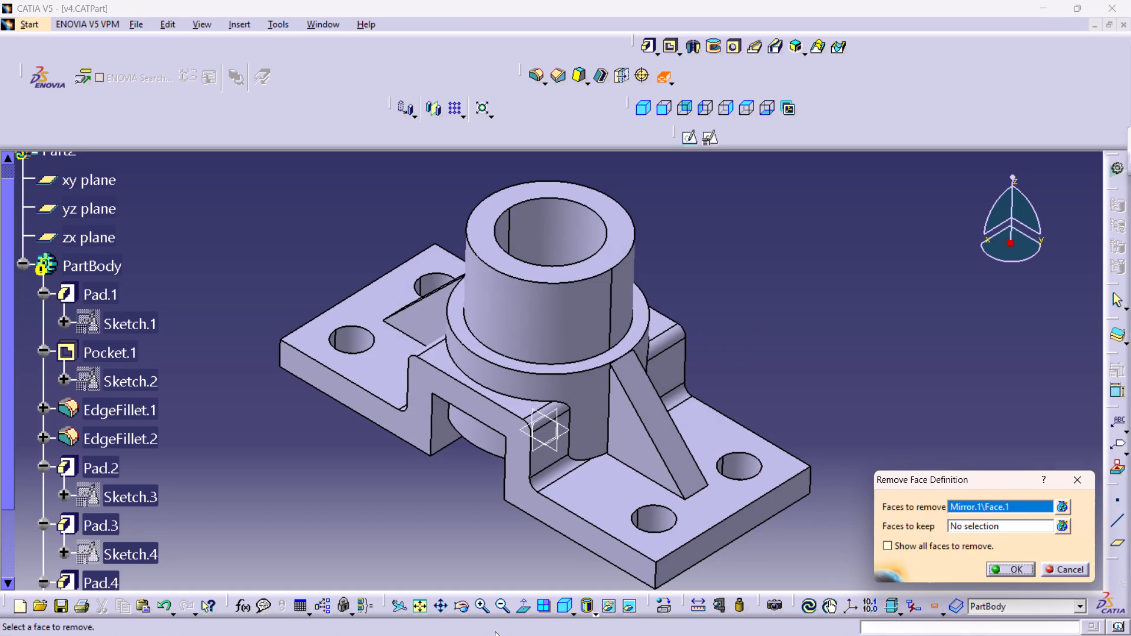
# Add the boss's flat bottom face to the faces to remove and try the face removal again.
pyautogui.moveTo(633, 436); pyautogui.dragTo(640, 409, button='middle')
pyautogui.moveTo(633, 436); pyautogui.dragTo(640, 409, button='right')
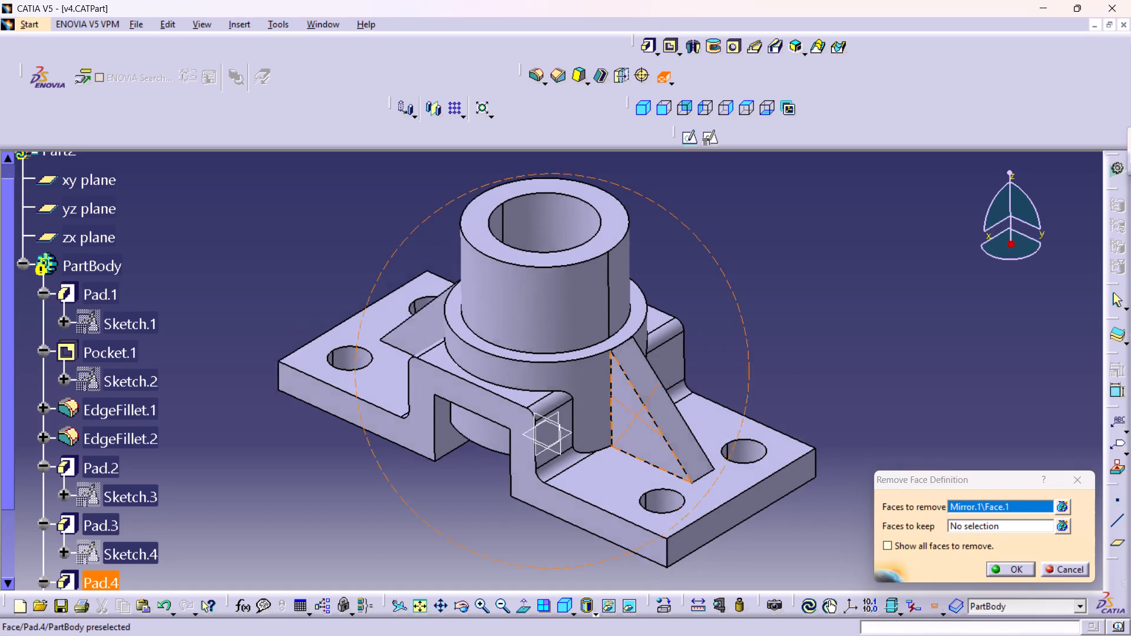
pyautogui.moveTo(640, 409); pyautogui.dragTo(653, 363, button='right')
pyautogui.moveTo(640, 409); pyautogui.dragTo(653, 363, button='middle')
pyautogui.moveTo(492, 410); pyautogui.dragTo(512, 302, button='middle')
pyautogui.moveTo(492, 410); pyautogui.dragTo(512, 302, button='right')
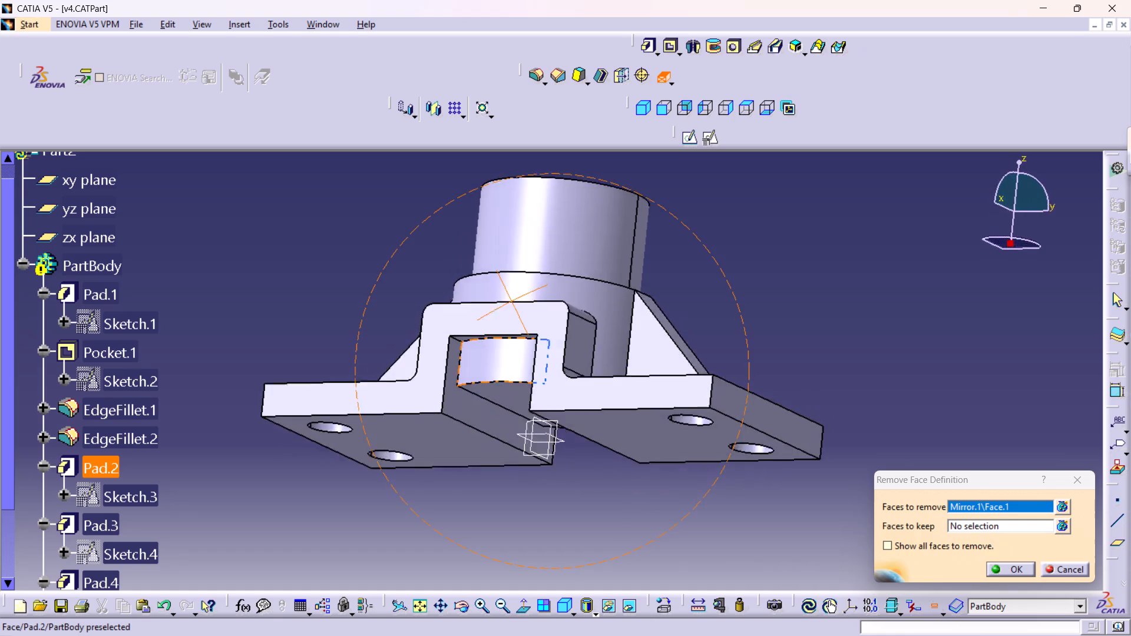
pyautogui.moveTo(512, 302); pyautogui.dragTo(559, 216, button='right')
pyautogui.moveTo(512, 302); pyautogui.dragTo(559, 216, button='middle')
pyautogui.click(528, 392)
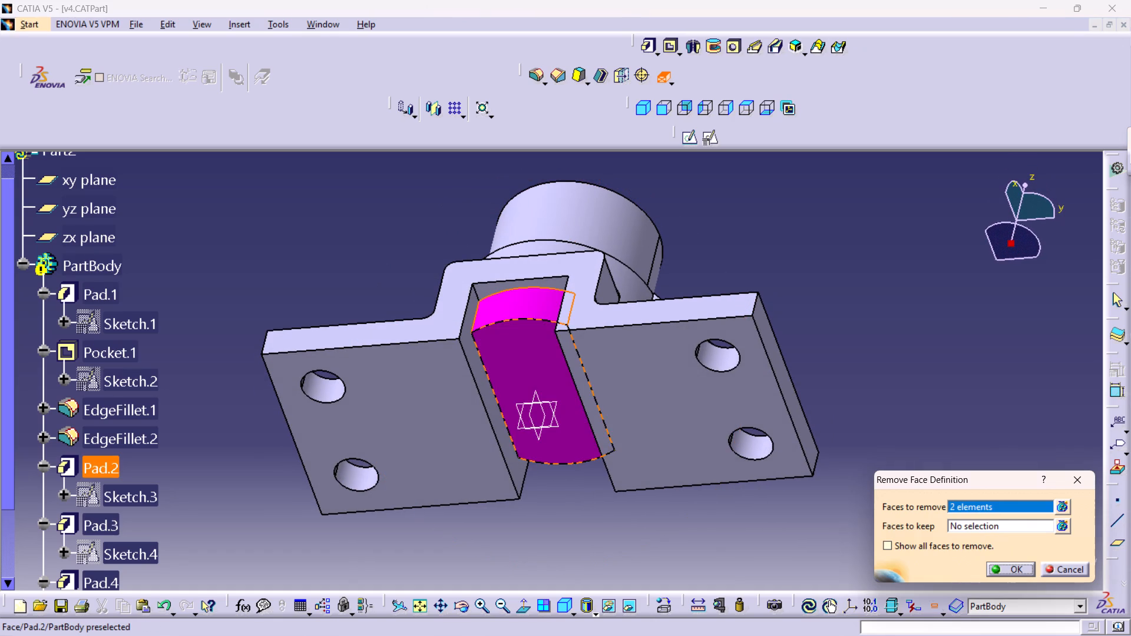
pyautogui.click(1016, 572)
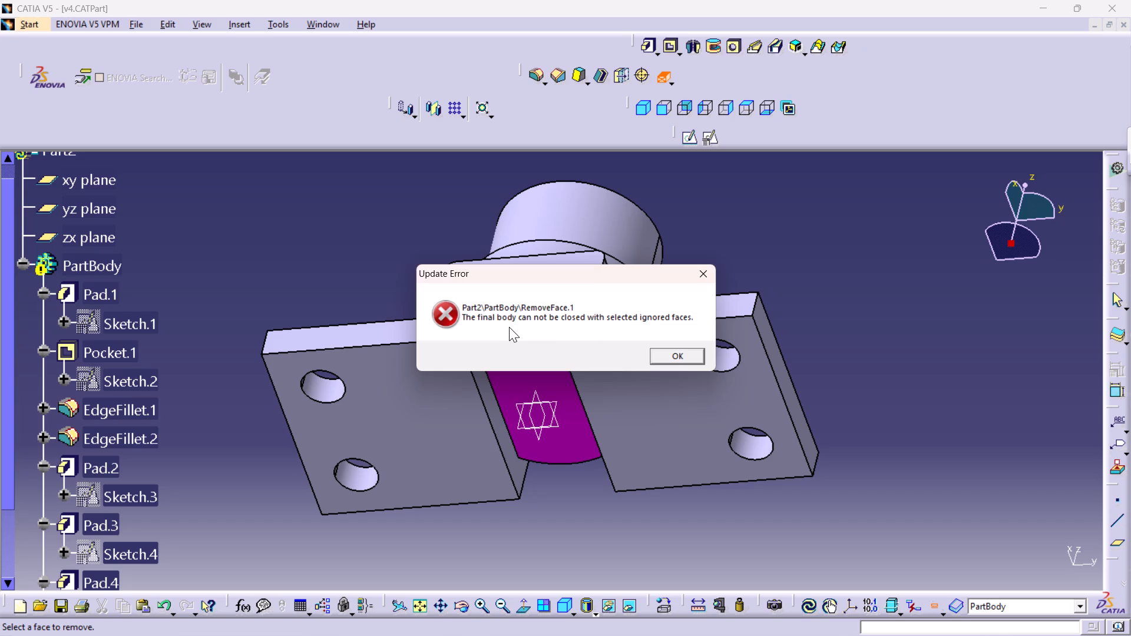
pyautogui.click(677, 355)
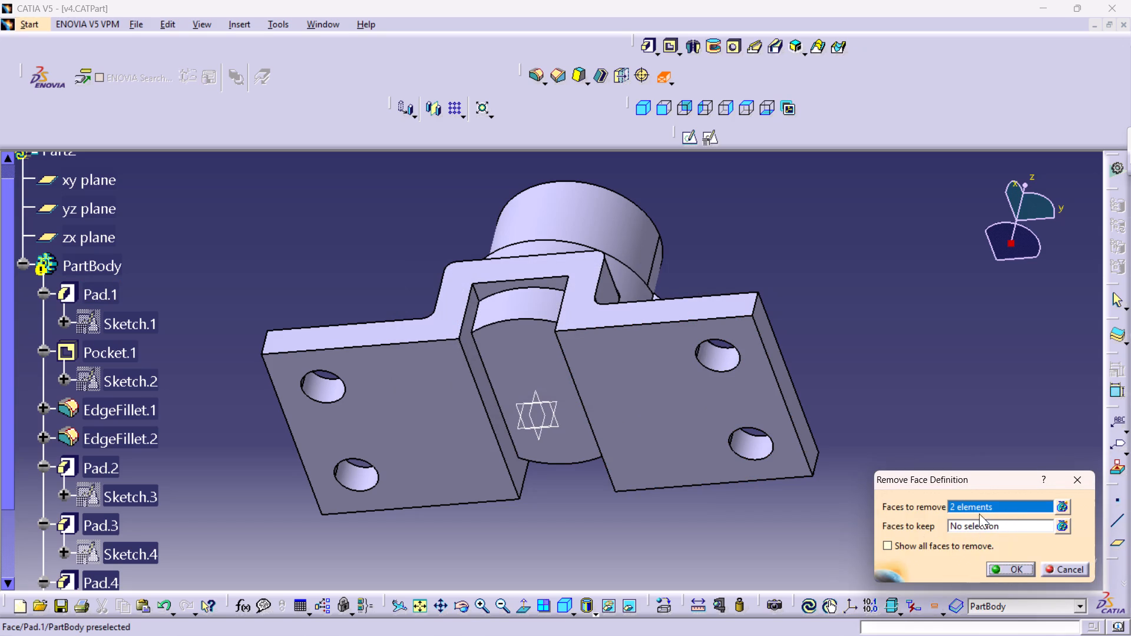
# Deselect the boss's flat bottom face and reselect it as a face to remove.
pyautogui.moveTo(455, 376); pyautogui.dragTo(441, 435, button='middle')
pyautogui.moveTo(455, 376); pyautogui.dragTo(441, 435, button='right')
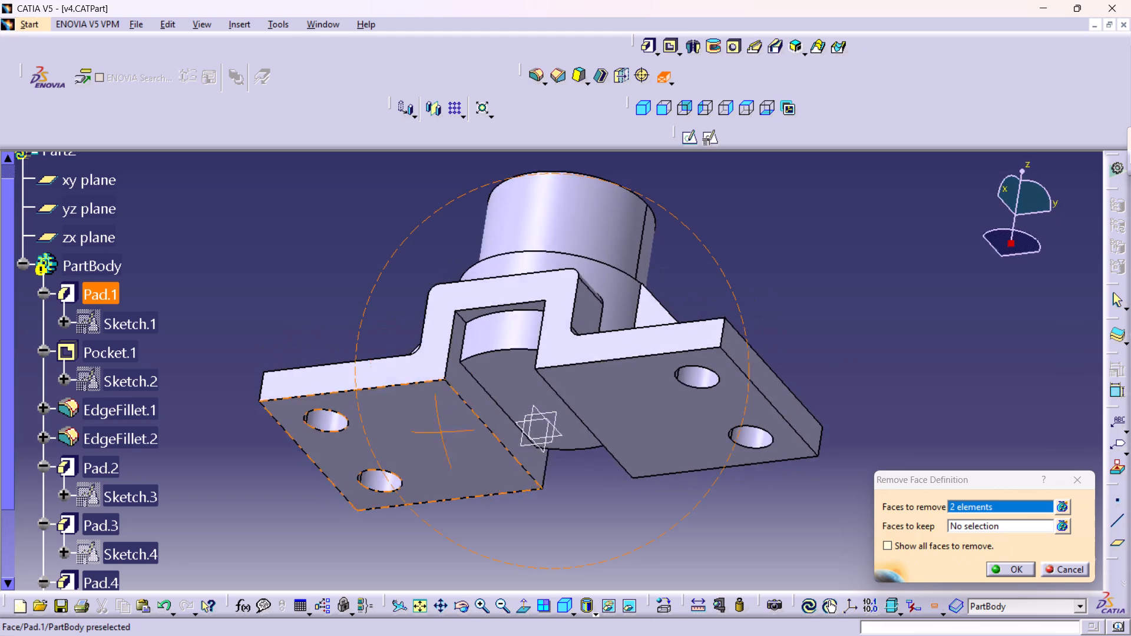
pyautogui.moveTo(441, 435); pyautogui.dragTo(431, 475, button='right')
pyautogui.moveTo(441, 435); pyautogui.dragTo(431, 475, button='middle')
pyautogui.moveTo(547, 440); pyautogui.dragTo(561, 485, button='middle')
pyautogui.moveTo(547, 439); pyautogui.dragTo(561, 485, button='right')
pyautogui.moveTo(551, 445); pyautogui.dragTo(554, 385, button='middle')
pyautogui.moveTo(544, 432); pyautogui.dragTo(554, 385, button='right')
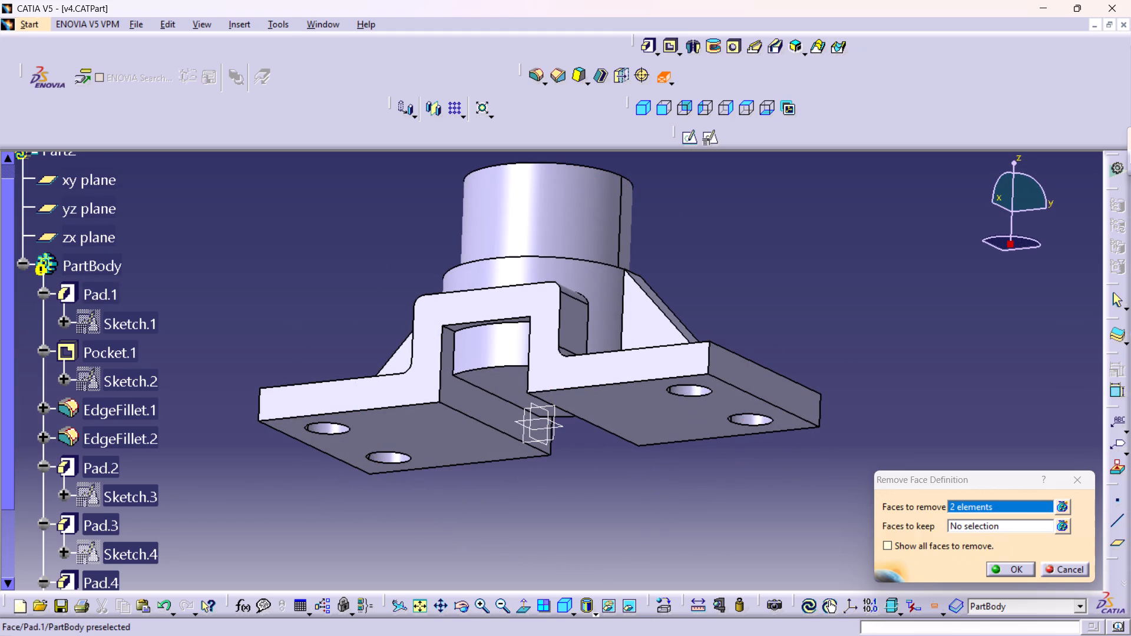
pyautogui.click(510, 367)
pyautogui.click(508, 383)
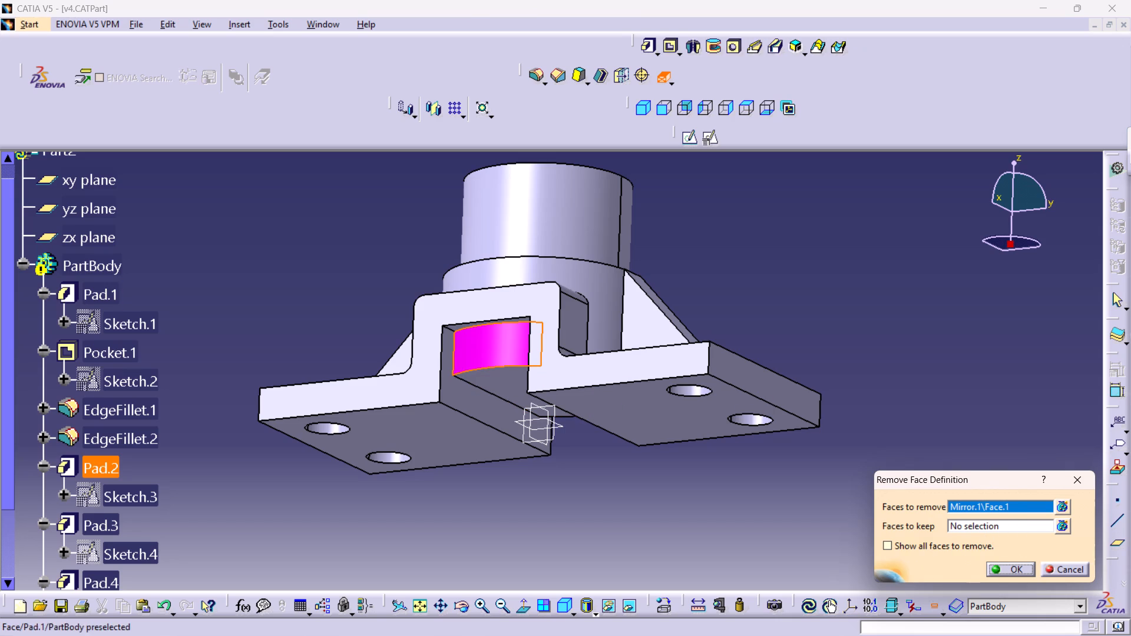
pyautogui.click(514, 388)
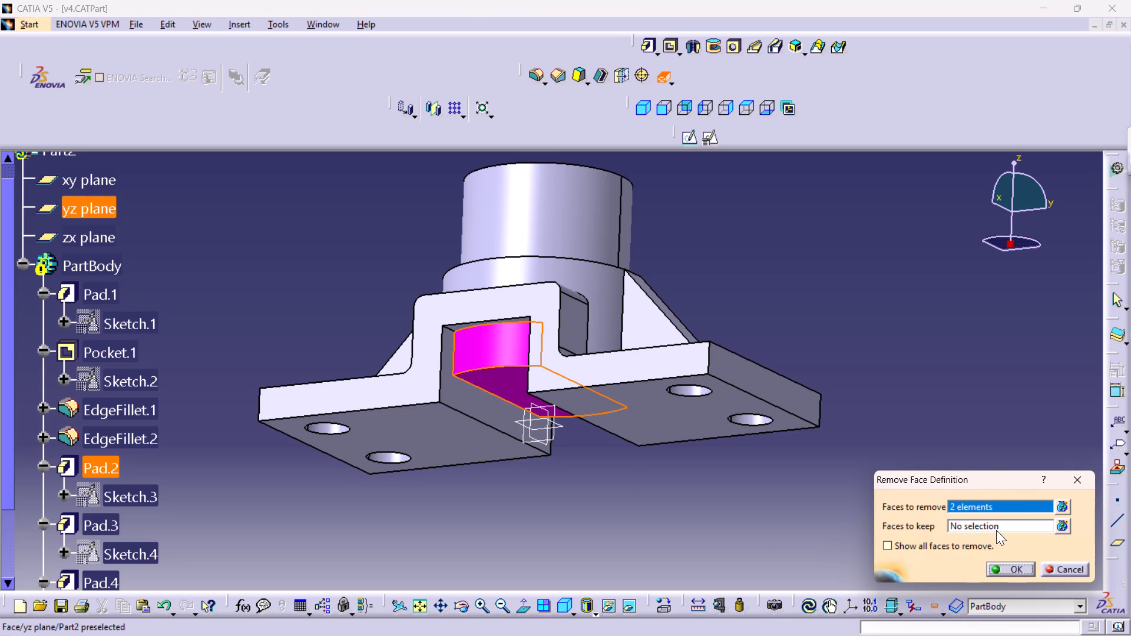
# Select the front profile face, both flange undersides, the channel's inner side wall and the flange end face as faces to keep.
pyautogui.click(997, 528)
pyautogui.click(664, 408)
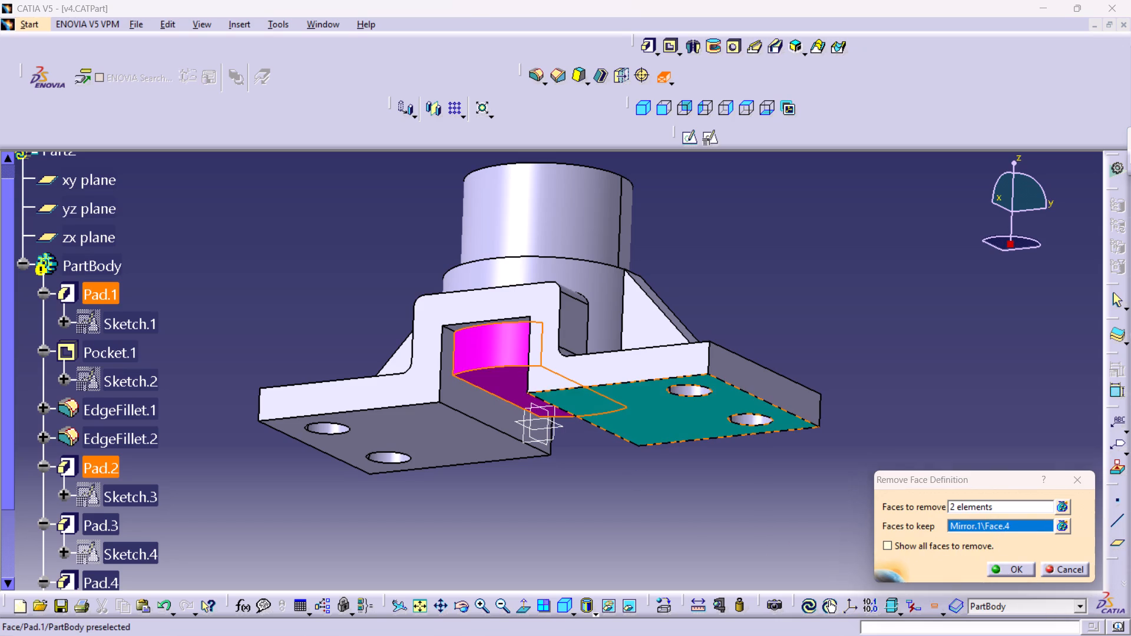
pyautogui.click(611, 375)
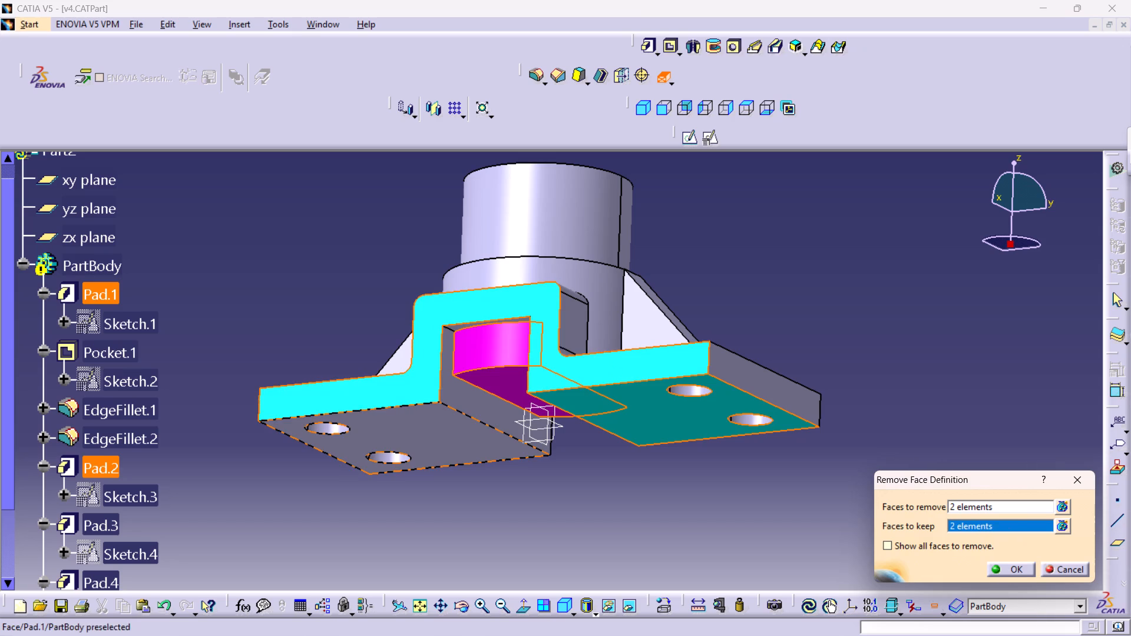
pyautogui.click(447, 422)
pyautogui.click(470, 409)
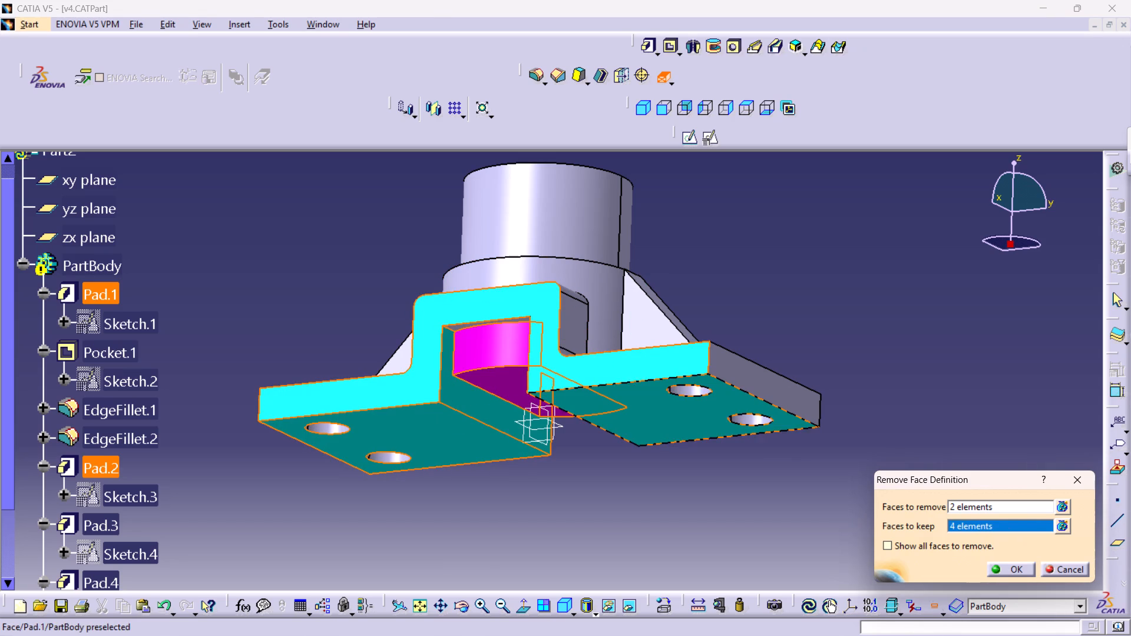
pyautogui.click(754, 373)
# Add one flange's top and two holes, the upper cylinder's outer, top and bore faces, the adjacent rib side and boss side to the faces to keep.
pyautogui.moveTo(557, 297); pyautogui.dragTo(563, 458, button='middle')
pyautogui.moveTo(557, 297); pyautogui.dragTo(563, 458, button='right')
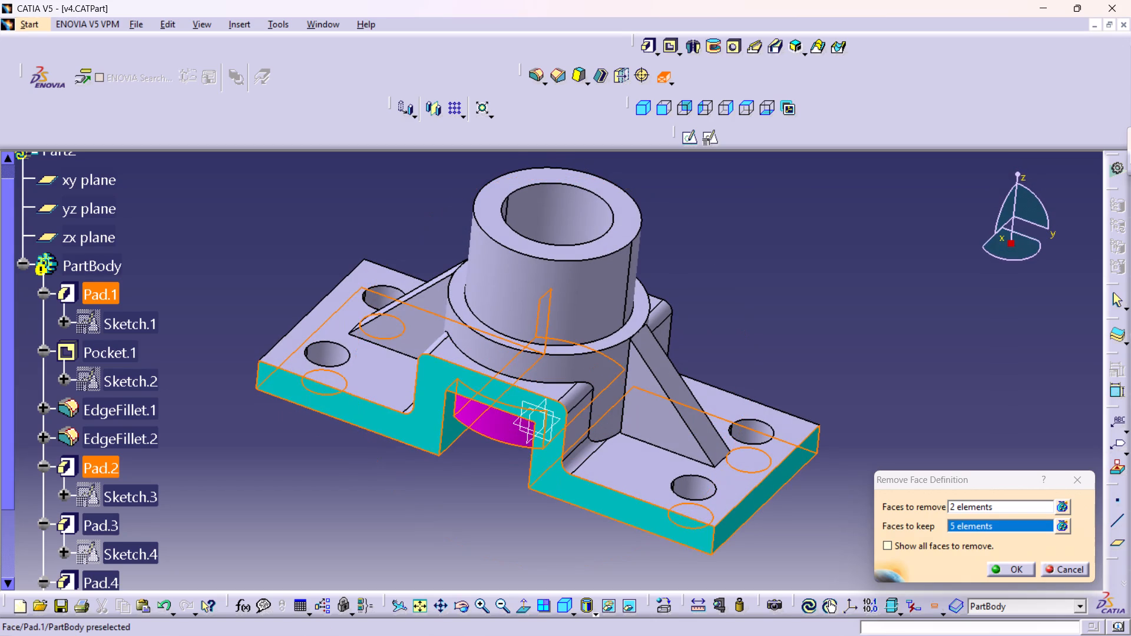
pyautogui.click(380, 380)
pyautogui.click(326, 352)
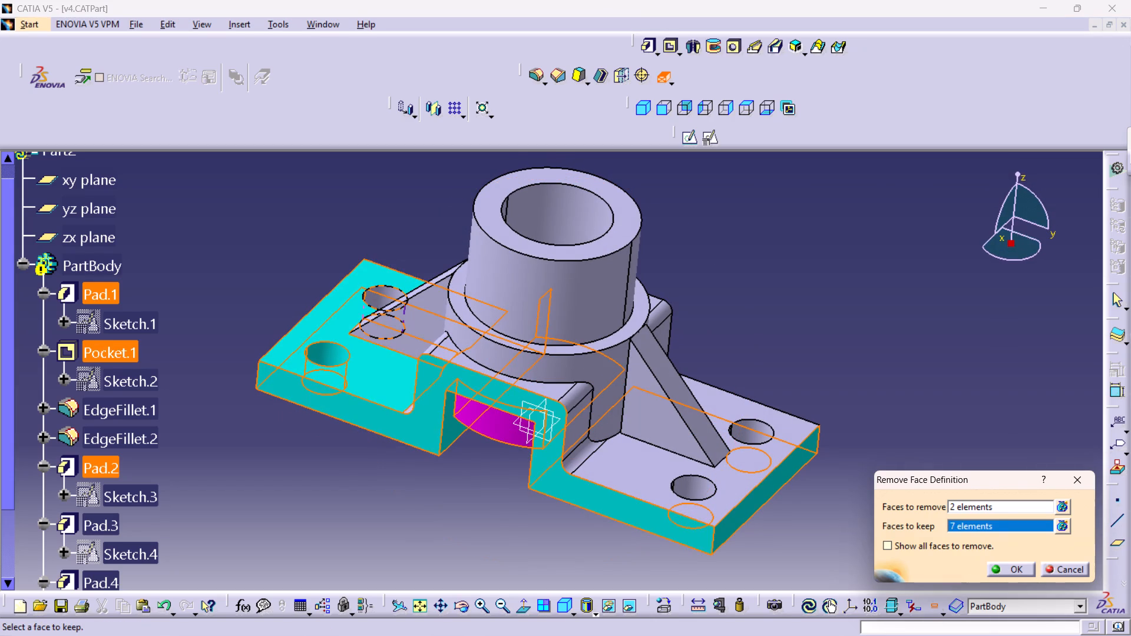
pyautogui.click(386, 288)
pyautogui.click(533, 282)
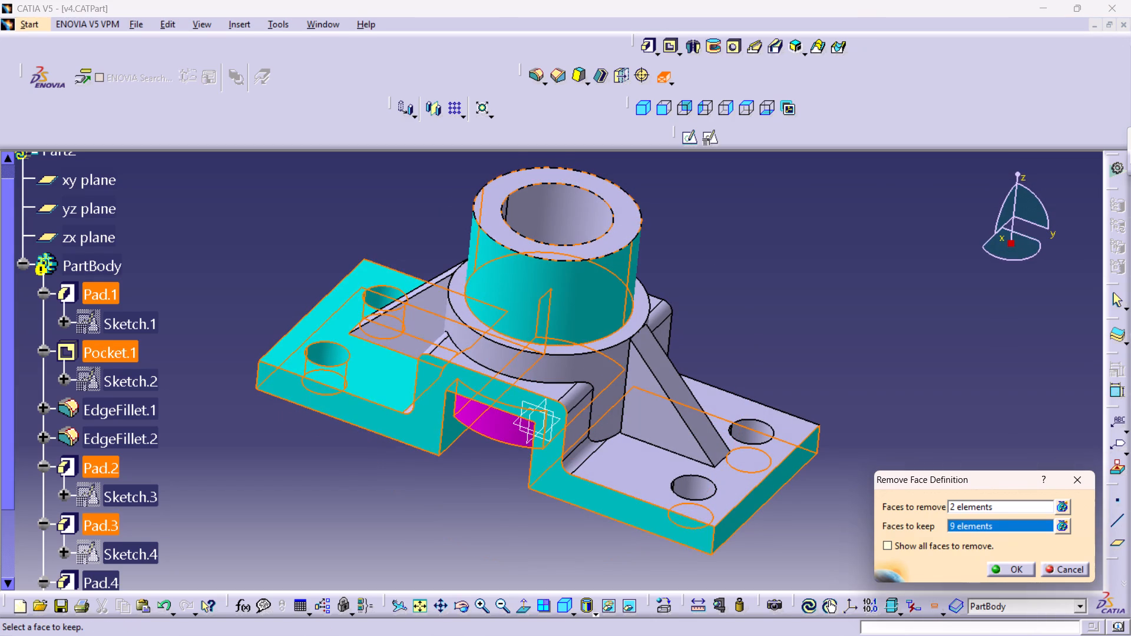
pyautogui.click(595, 248)
pyautogui.click(563, 215)
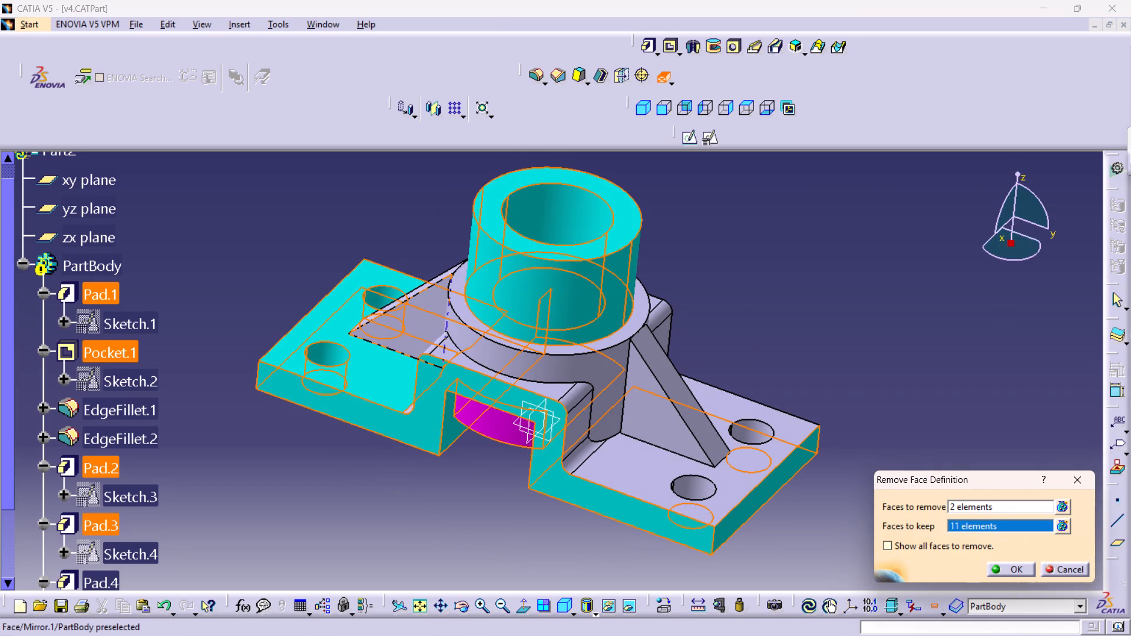
pyautogui.click(435, 316)
pyautogui.click(484, 345)
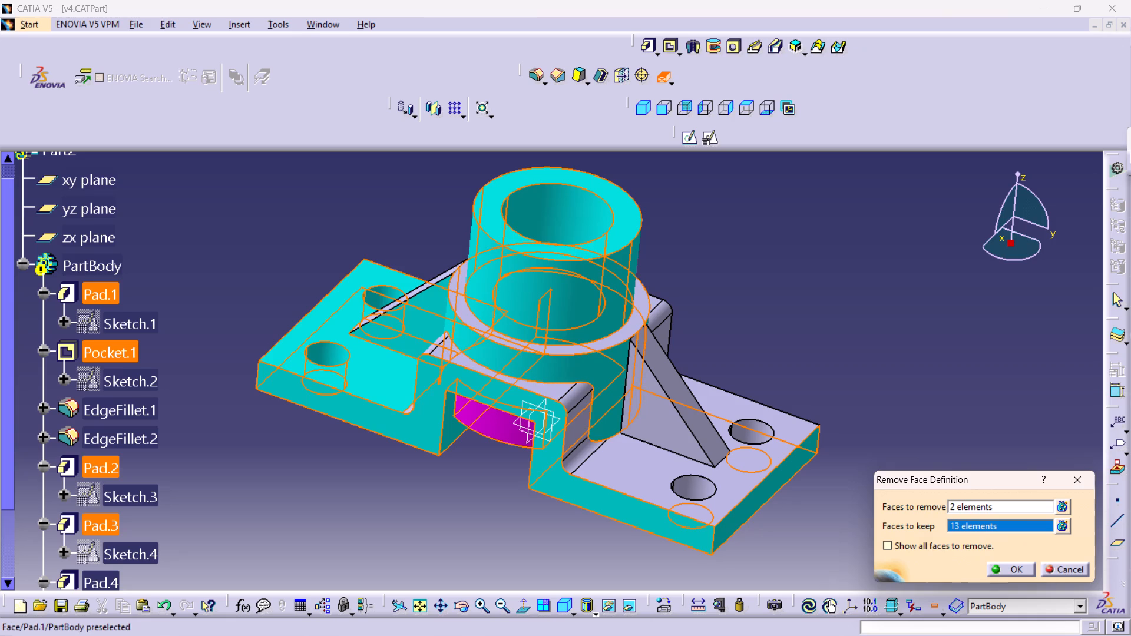
# Add the bridge top, boss ledge, bend fillets, adjoining wall, and the other flange's top, two holes and rib faces to the faces to keep.
pyautogui.click(552, 392)
pyautogui.click(613, 338)
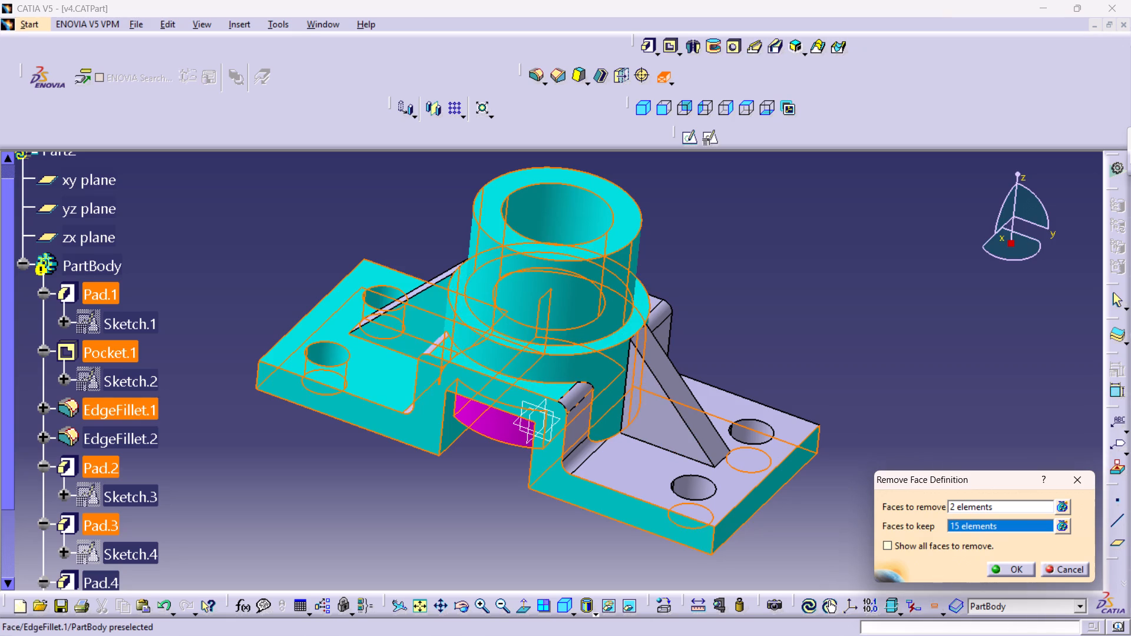
pyautogui.click(576, 397)
pyautogui.click(585, 421)
pyautogui.click(616, 466)
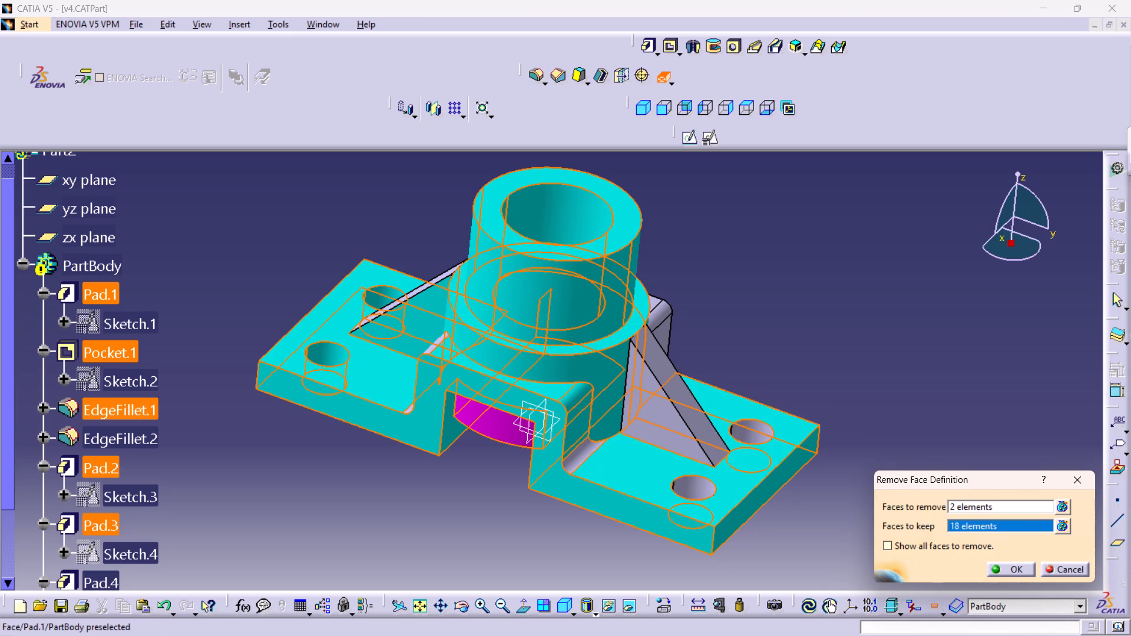
pyautogui.click(585, 449)
pyautogui.click(672, 439)
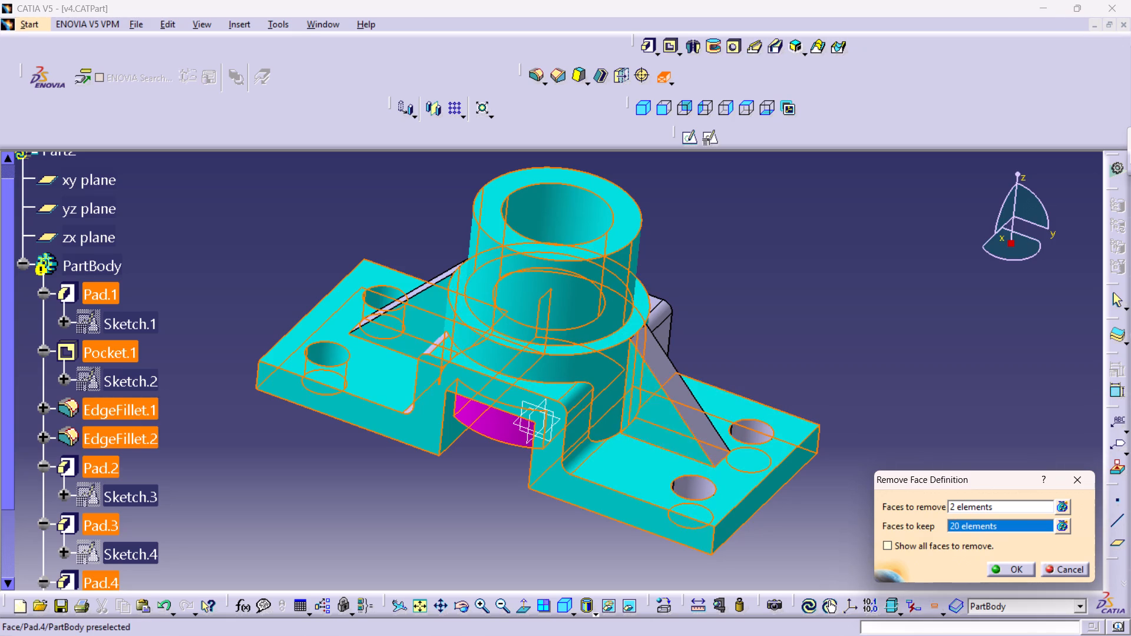
pyautogui.click(693, 487)
pyautogui.click(751, 434)
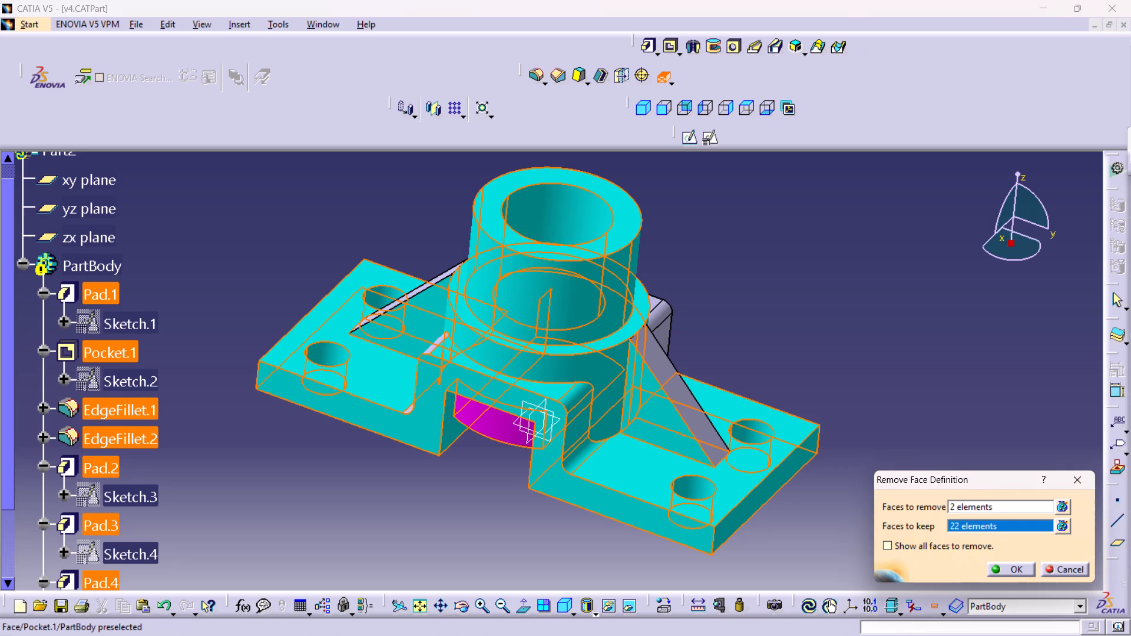
pyautogui.click(700, 426)
pyautogui.click(657, 320)
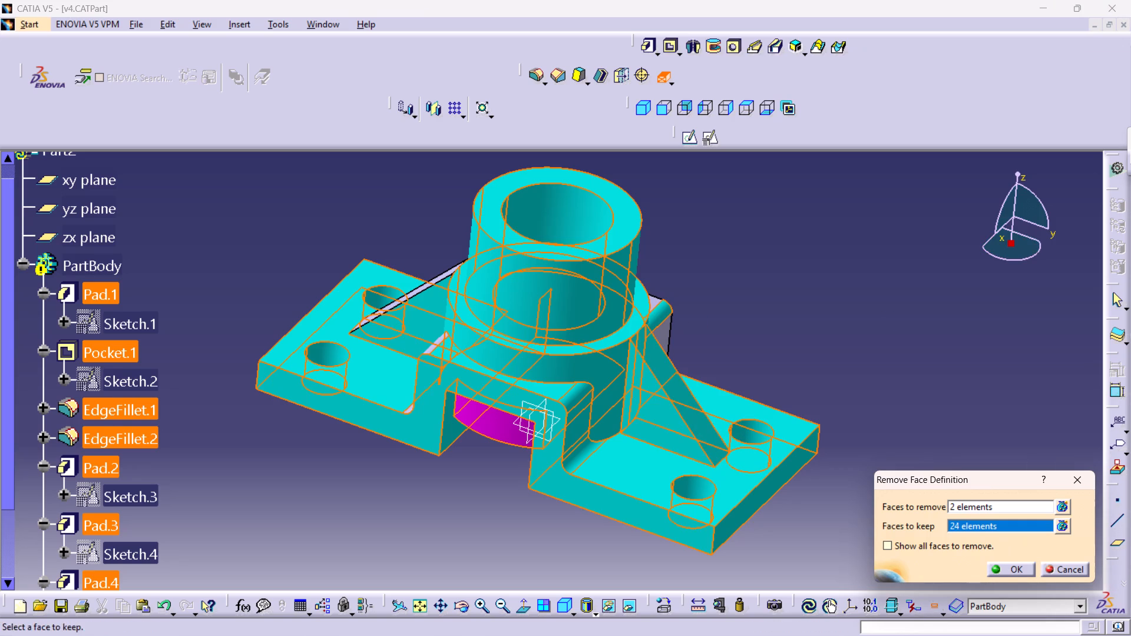
# Add the bridge's outer wall beyond the rib, its lower bend fillet and the remaining bridge-top patch to the faces to keep.
pyautogui.moveTo(676, 324); pyautogui.dragTo(485, 371, button='middle')
pyautogui.moveTo(670, 325); pyautogui.dragTo(485, 371, button='right')
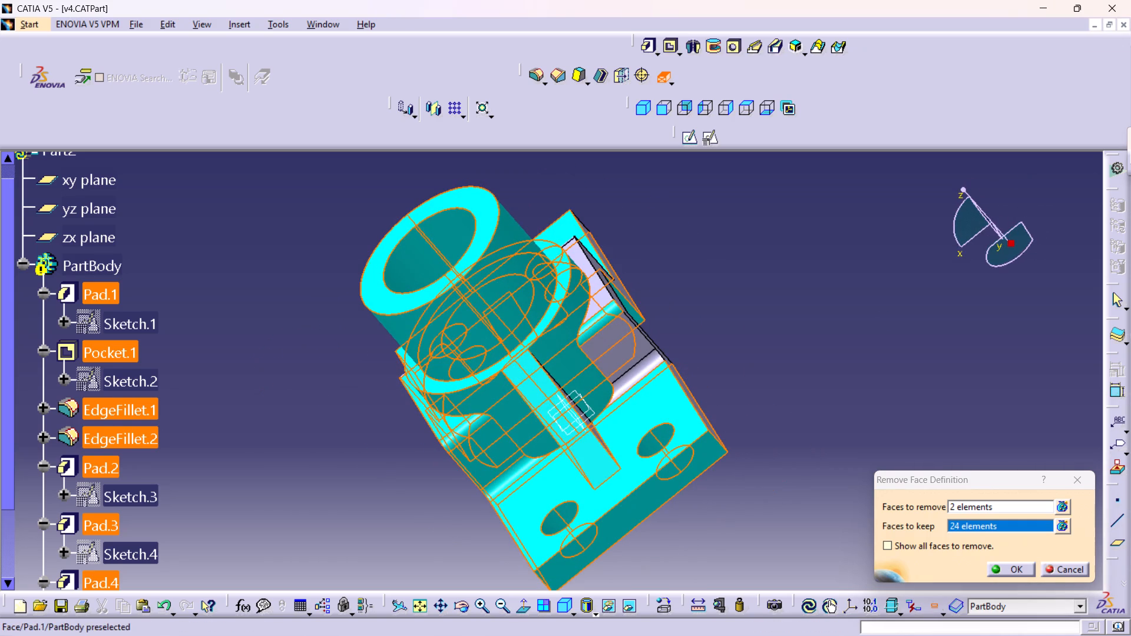
pyautogui.click(643, 345)
pyautogui.click(650, 365)
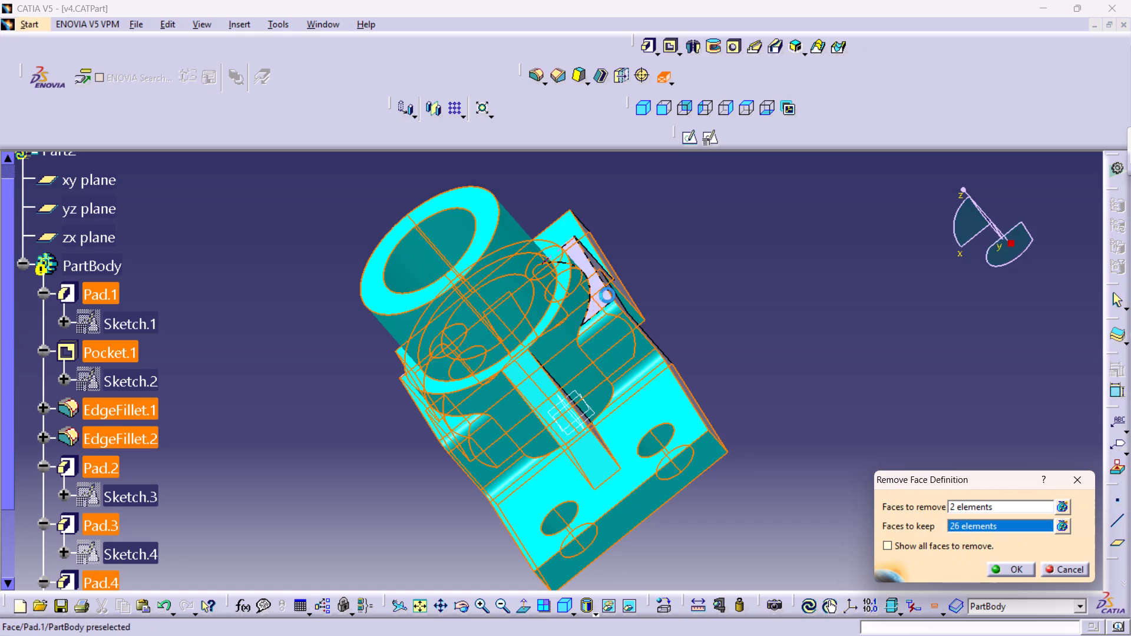
pyautogui.click(601, 300)
# Add the opposite profile face, the remaining side faces of both ribs and one rib's sloped face to the faces to keep.
pyautogui.moveTo(655, 314); pyautogui.dragTo(580, 350, button='middle')
pyautogui.moveTo(655, 314); pyautogui.dragTo(580, 350, button='right')
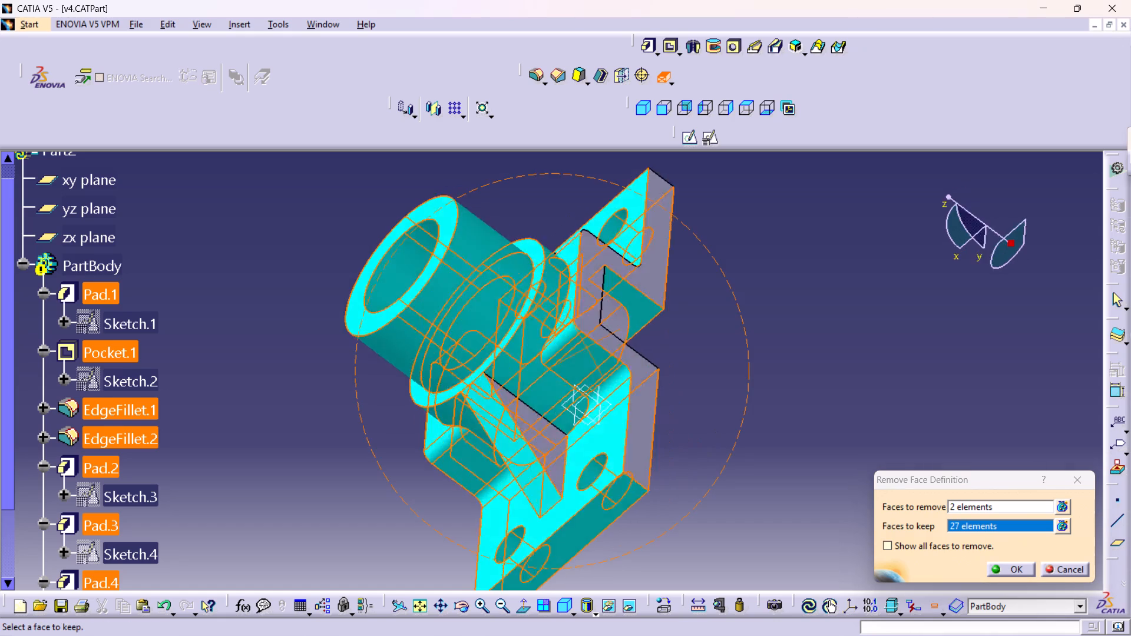
pyautogui.moveTo(580, 350); pyautogui.dragTo(501, 414, button='middle')
pyautogui.moveTo(580, 350); pyautogui.dragTo(501, 414, button='right')
pyautogui.click(584, 445)
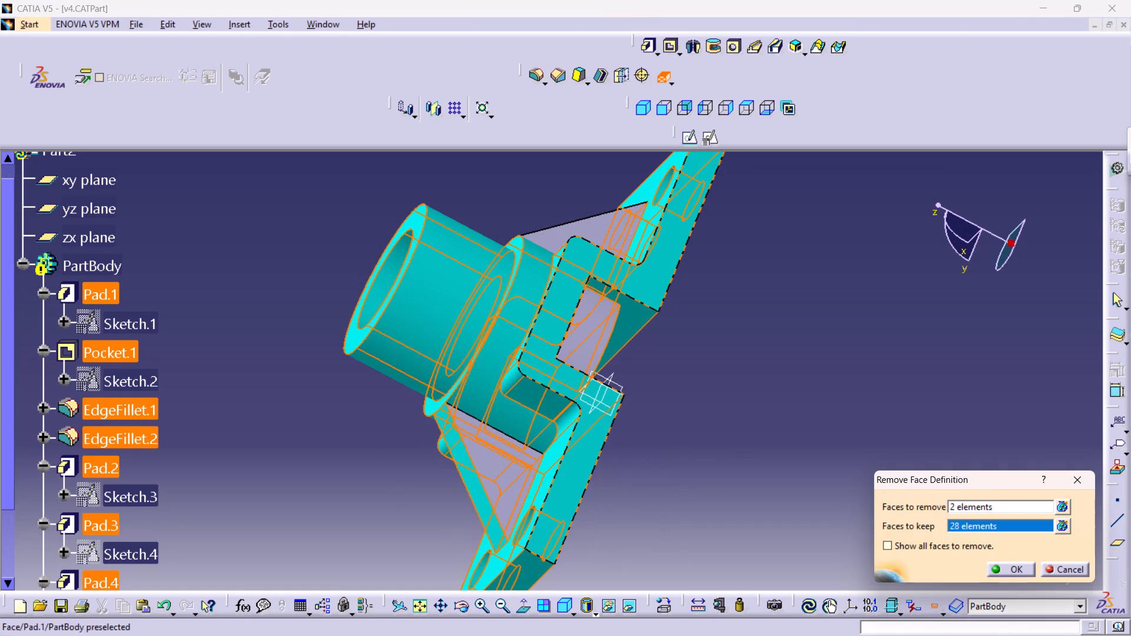
pyautogui.click(585, 226)
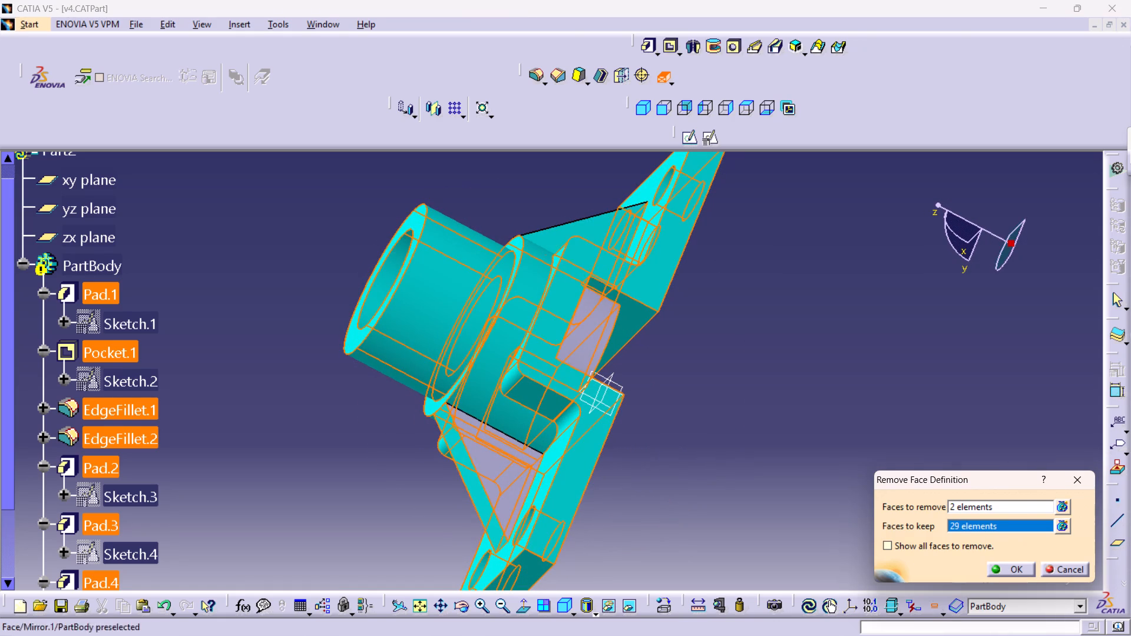
pyautogui.click(509, 490)
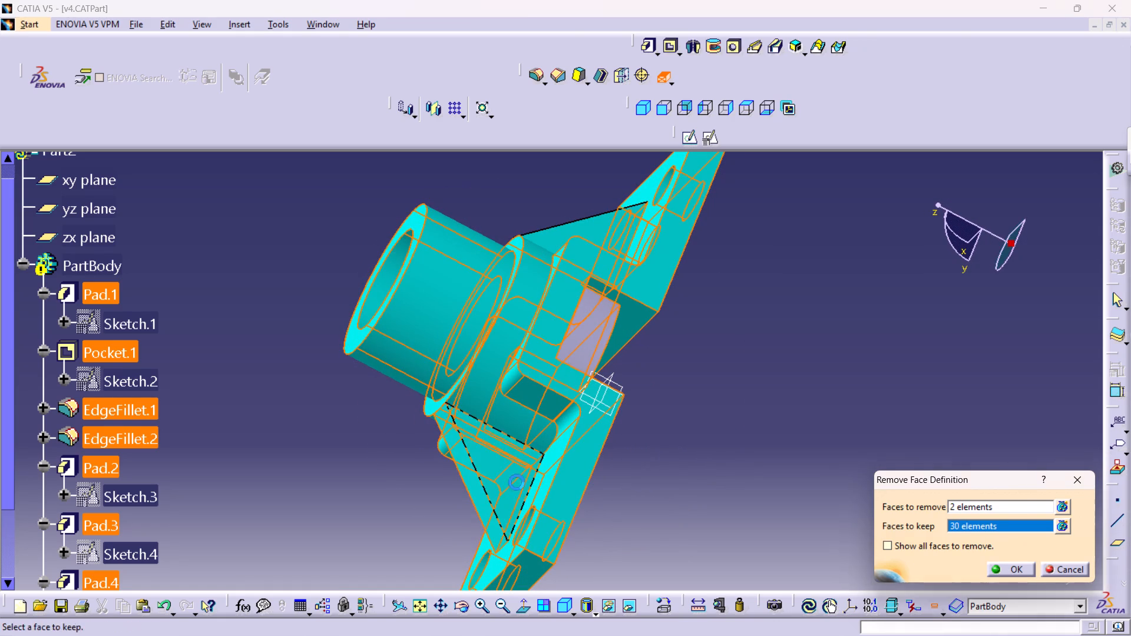
pyautogui.moveTo(567, 352); pyautogui.dragTo(370, 469, button='middle')
pyautogui.moveTo(567, 351); pyautogui.dragTo(370, 469, button='right')
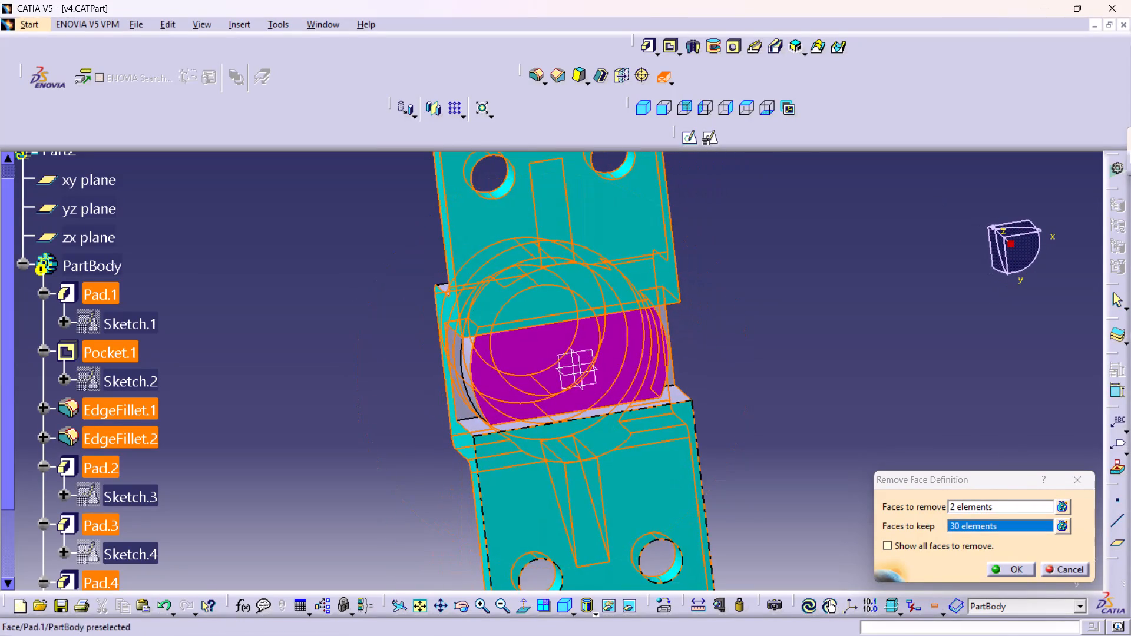
pyautogui.moveTo(530, 459); pyautogui.dragTo(521, 355, button='middle')
pyautogui.moveTo(547, 347); pyautogui.dragTo(605, 563, button='middle')
pyautogui.moveTo(547, 347); pyautogui.dragTo(605, 563, button='right')
pyautogui.click(646, 446)
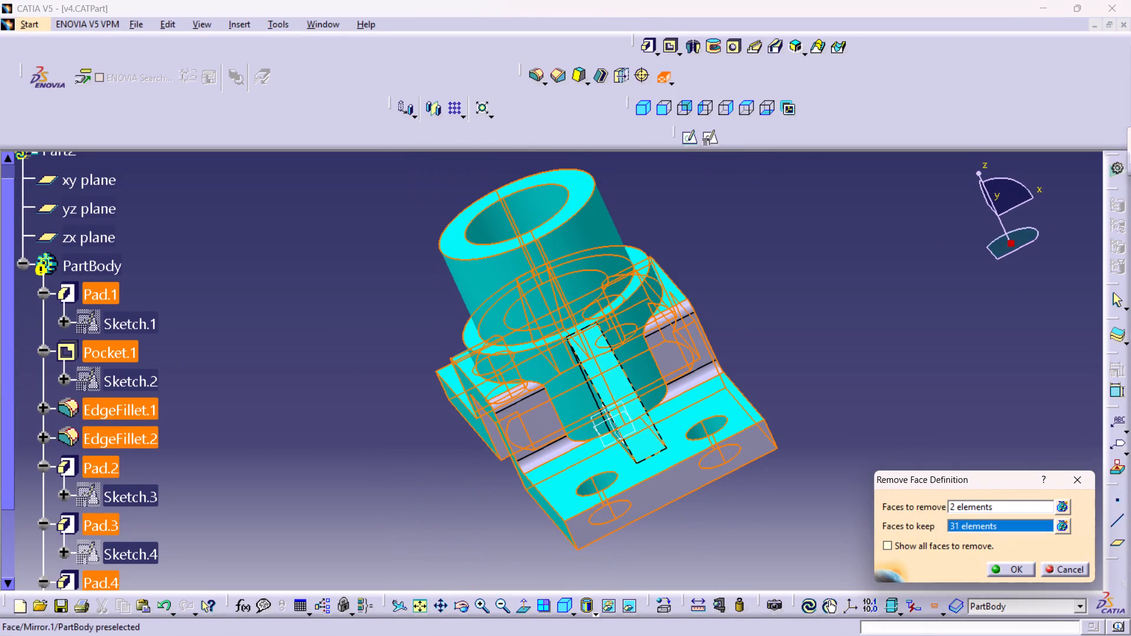
# Add the bridge's outer walls and bend fillets on both sides of the other rib, plus that flange's end face, to the faces to keep.
pyautogui.moveTo(510, 462); pyautogui.dragTo(571, 430, button='middle')
pyautogui.moveTo(510, 462); pyautogui.dragTo(571, 430, button='right')
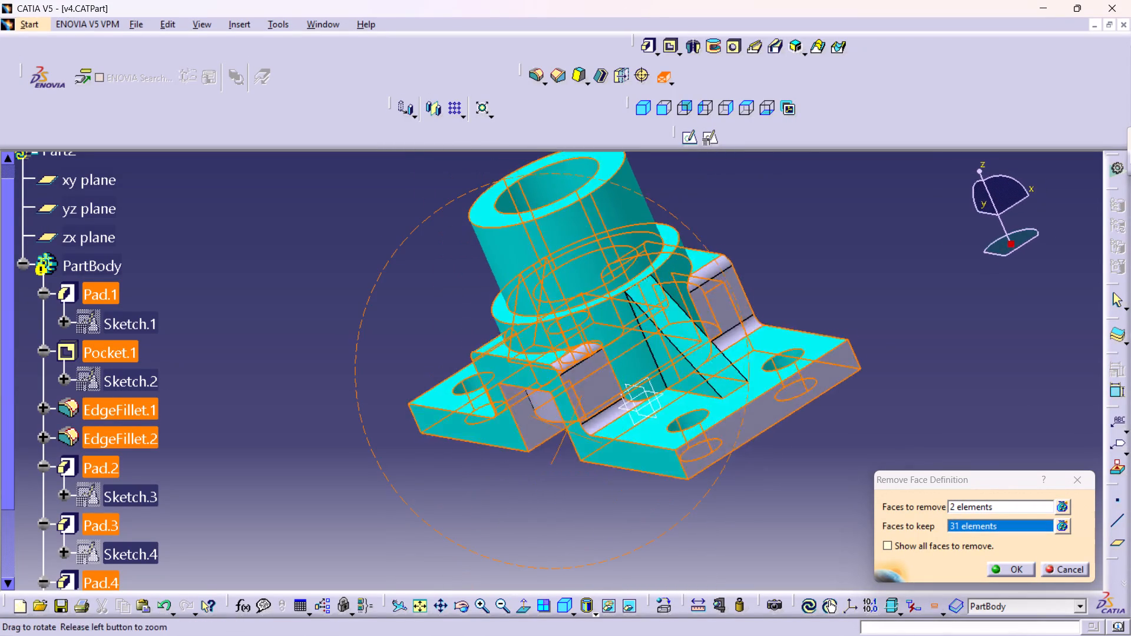
pyautogui.moveTo(571, 430); pyautogui.dragTo(611, 409, button='right')
pyautogui.moveTo(571, 430); pyautogui.dragTo(611, 409, button='middle')
pyautogui.click(634, 360)
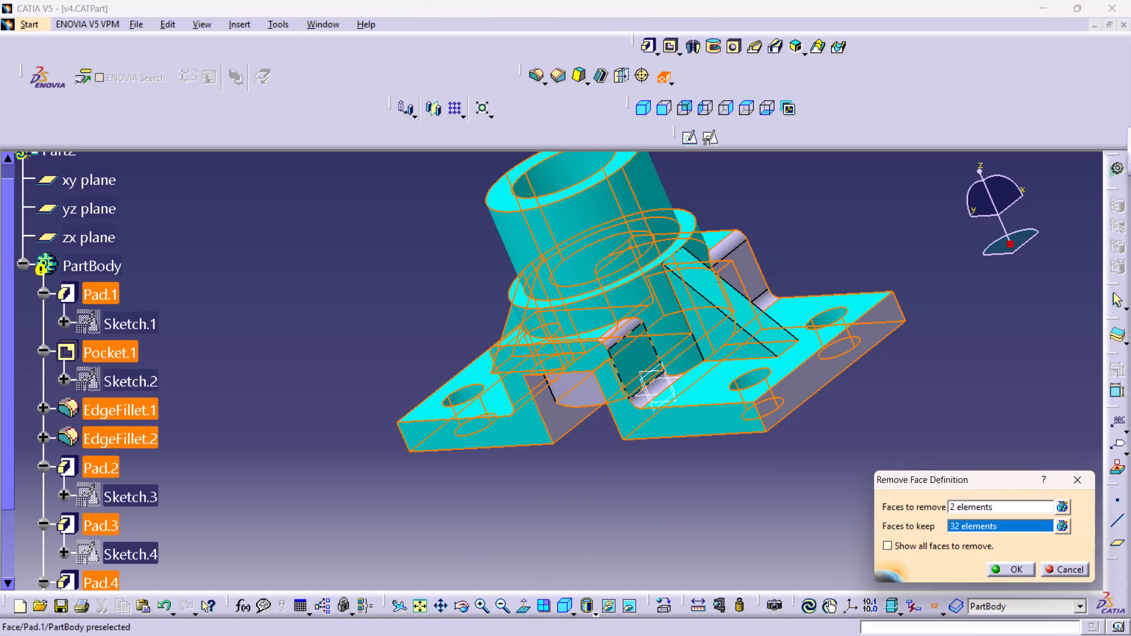
pyautogui.moveTo(672, 352); pyautogui.dragTo(662, 416, button='middle')
pyautogui.moveTo(672, 352); pyautogui.dragTo(662, 416, button='right')
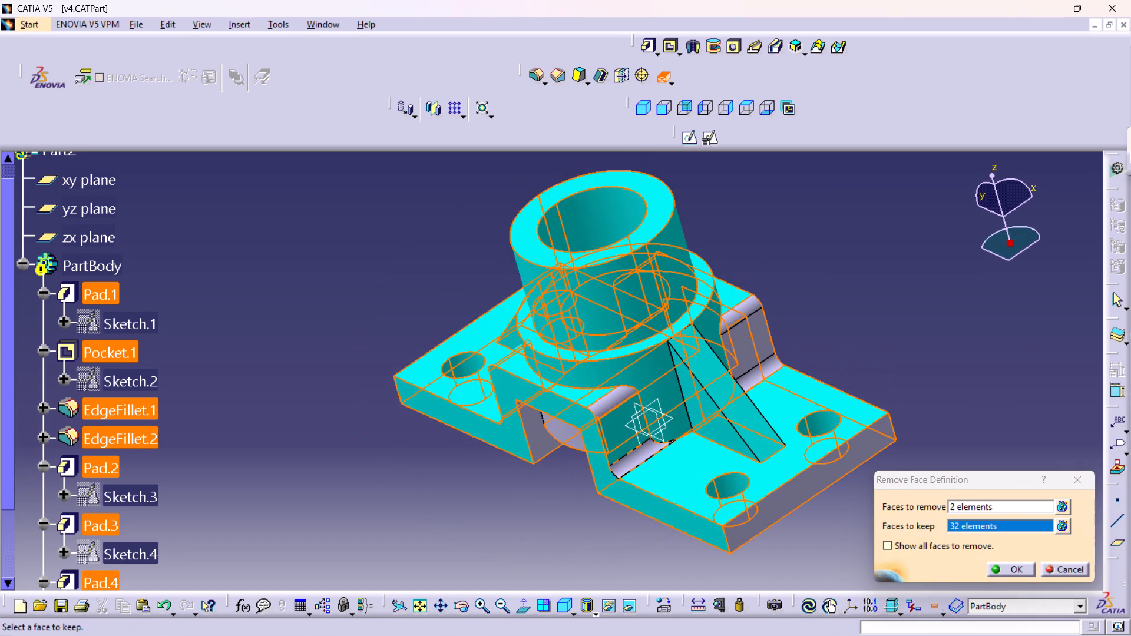
pyautogui.click(636, 458)
pyautogui.click(612, 397)
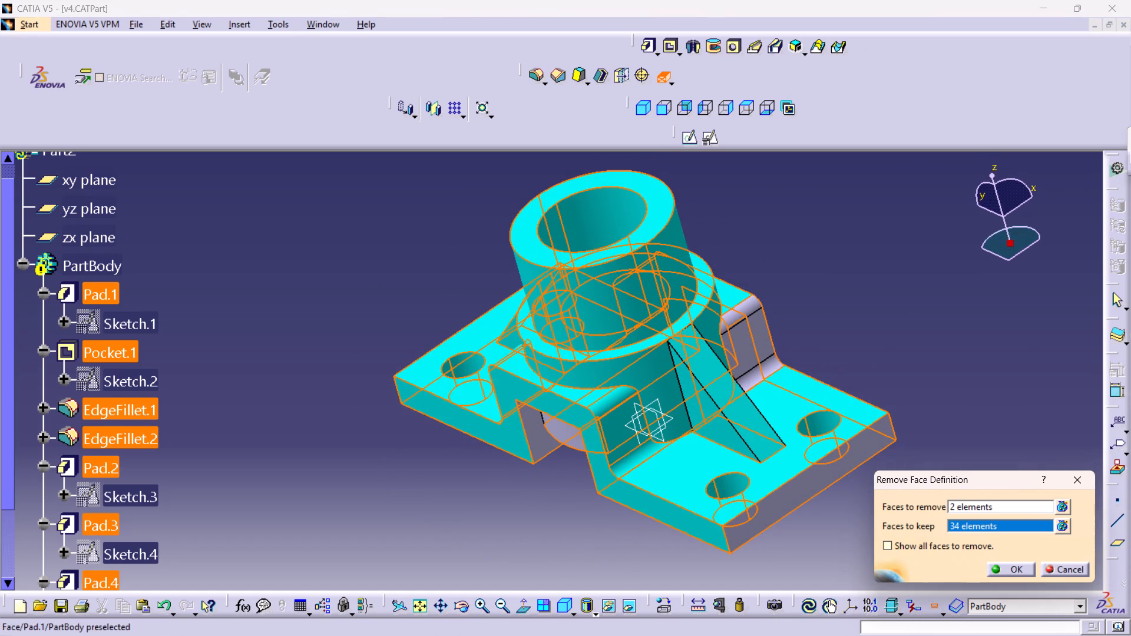
pyautogui.click(749, 359)
pyautogui.click(756, 304)
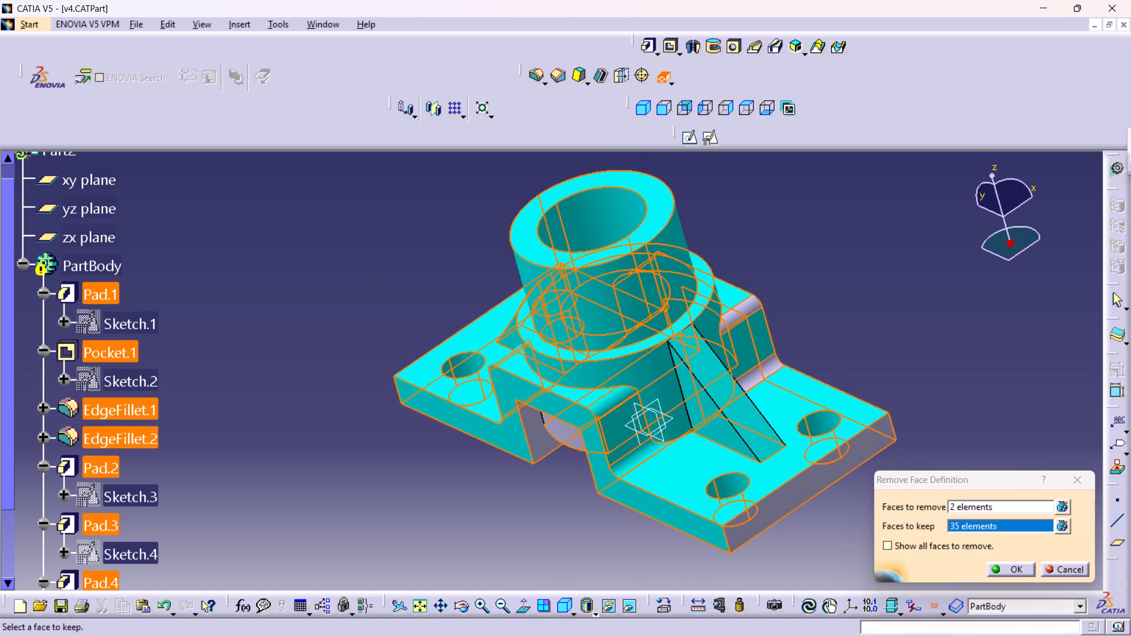
pyautogui.click(749, 309)
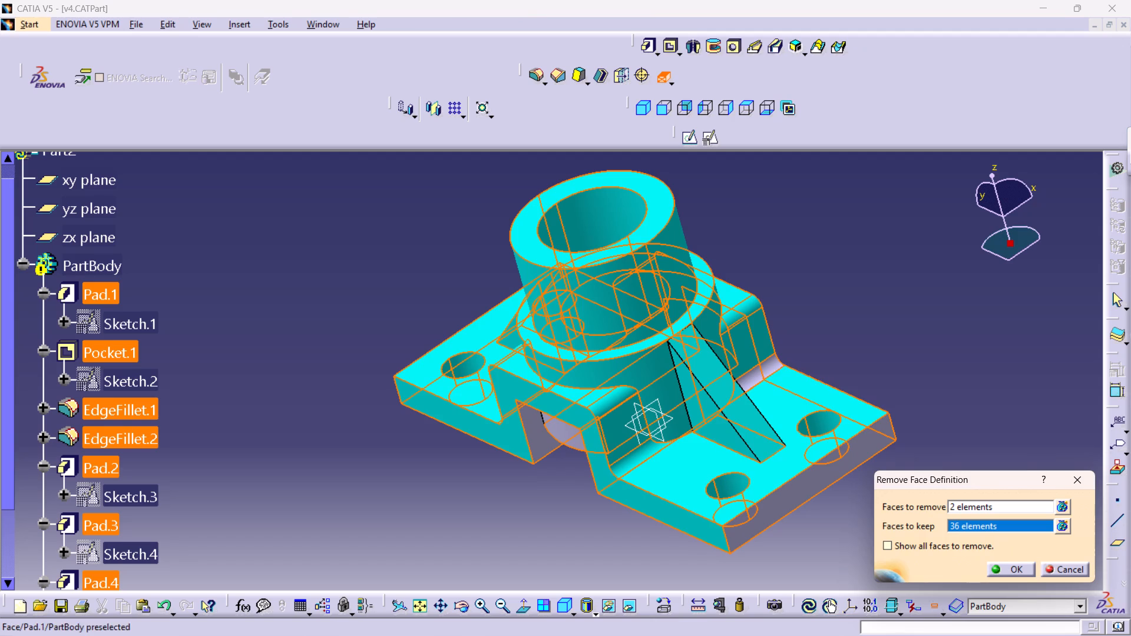
pyautogui.click(774, 366)
pyautogui.click(785, 503)
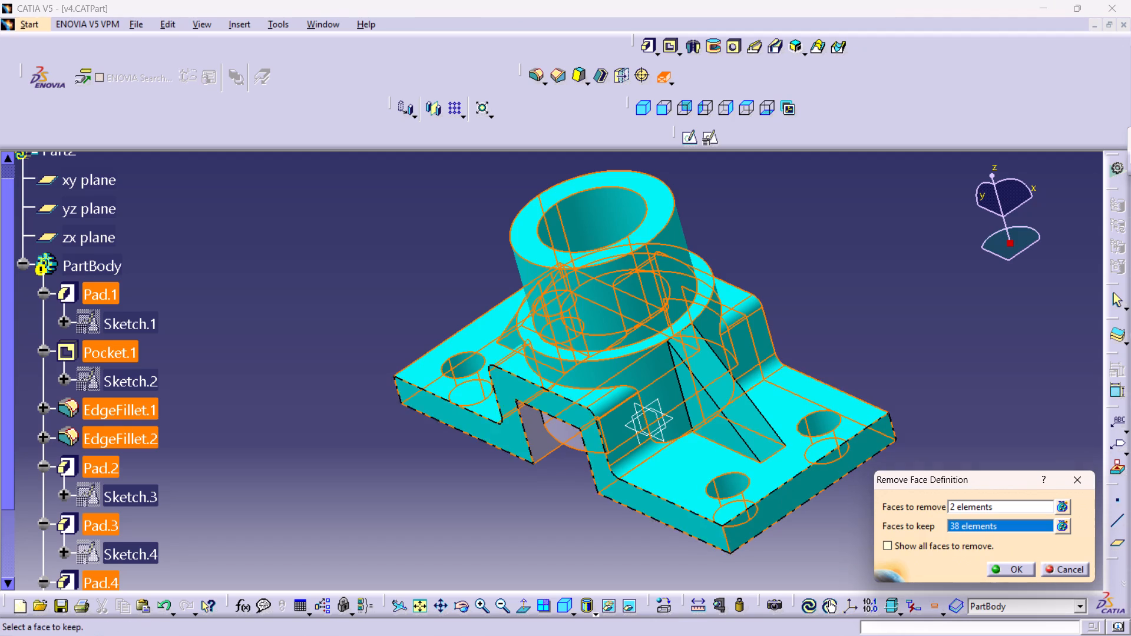
# Add the channel's ceiling patches on either side of the boss and its remaining inner side wall to the faces to keep.
pyautogui.moveTo(580, 479); pyautogui.dragTo(443, 269, button='middle')
pyautogui.moveTo(580, 479); pyautogui.dragTo(443, 269, button='right')
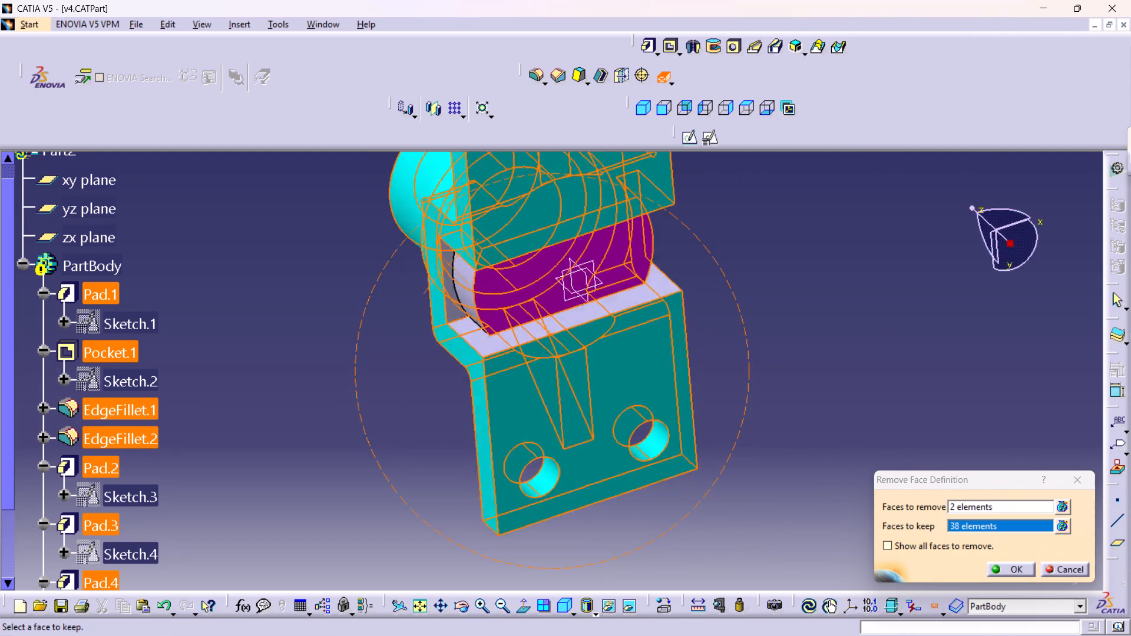
pyautogui.moveTo(443, 269); pyautogui.dragTo(321, 514, button='right')
pyautogui.moveTo(443, 269); pyautogui.dragTo(321, 514, button='middle')
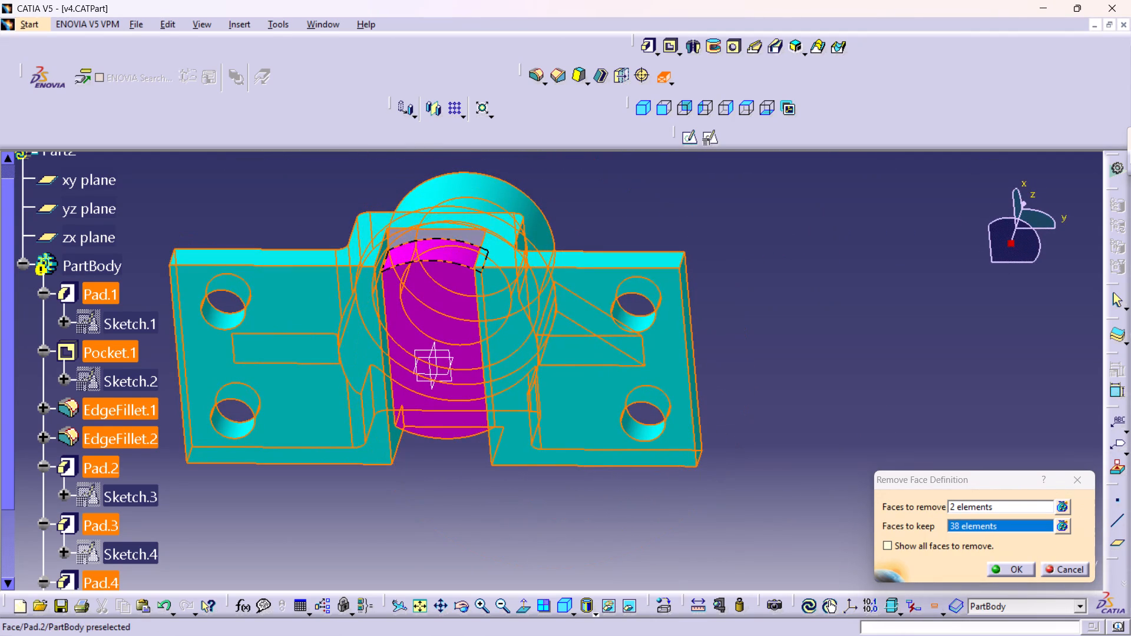
pyautogui.click(468, 237)
pyautogui.moveTo(433, 398); pyautogui.dragTo(517, 246, button='middle')
pyautogui.moveTo(433, 398); pyautogui.dragTo(517, 246, button='right')
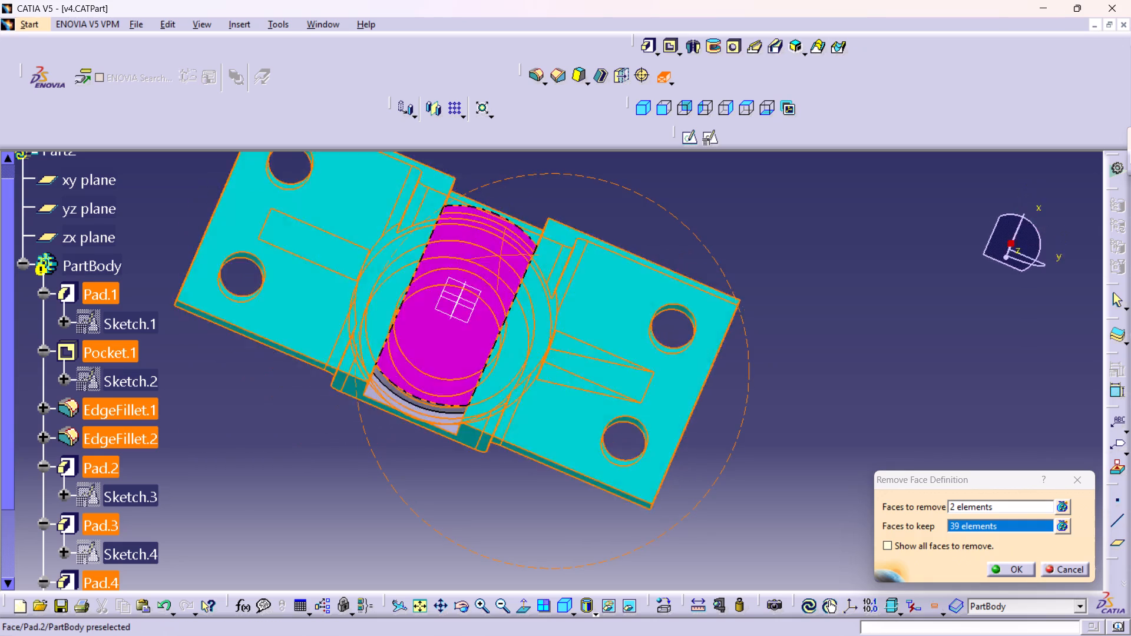
pyautogui.moveTo(517, 246); pyautogui.dragTo(737, 300, button='right')
pyautogui.moveTo(517, 246); pyautogui.dragTo(737, 300, button='middle')
pyautogui.moveTo(652, 232); pyautogui.dragTo(658, 390, button='middle')
pyautogui.moveTo(653, 232); pyautogui.dragTo(658, 390, button='right')
pyautogui.click(571, 366)
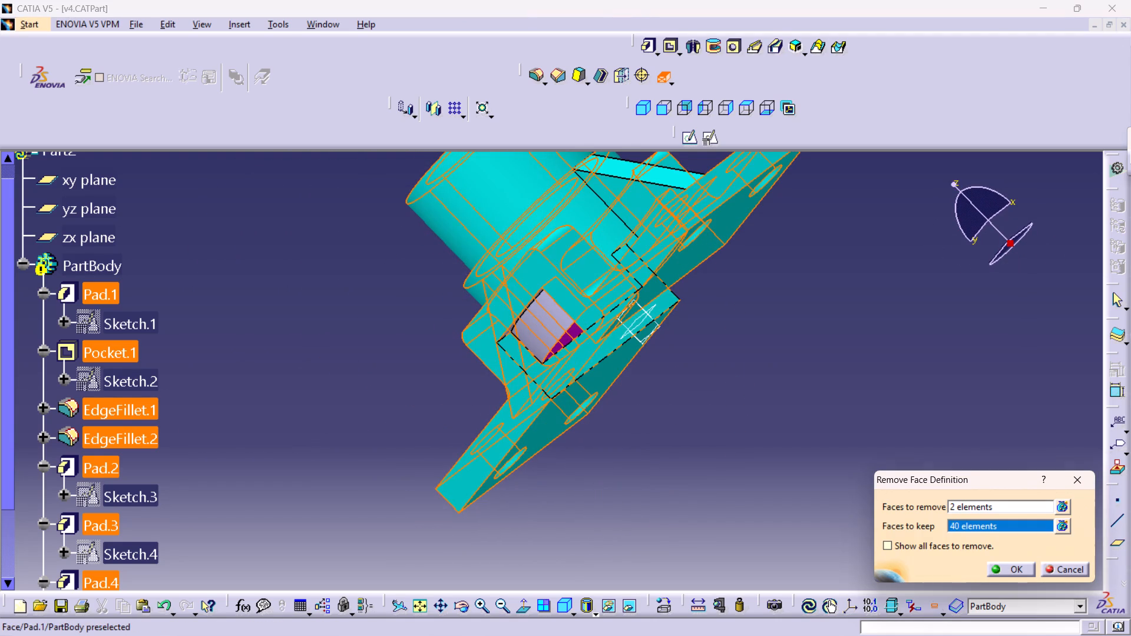
pyautogui.moveTo(568, 342); pyautogui.dragTo(530, 220, button='middle')
pyautogui.moveTo(568, 341); pyautogui.dragTo(530, 220, button='right')
pyautogui.moveTo(513, 241); pyautogui.dragTo(488, 146, button='middle')
pyautogui.rightClick(513, 241)
pyautogui.moveTo(500, 183); pyautogui.dragTo(501, 358, button='middle')
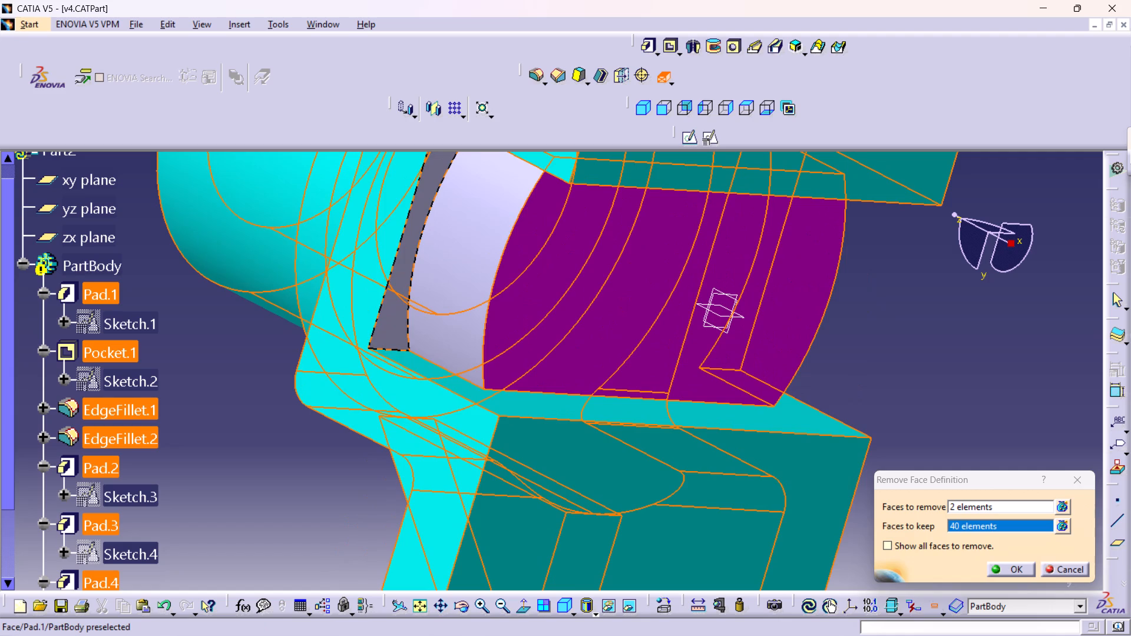
pyautogui.click(396, 338)
# Check the boss, bridge and channel from all around for faces not yet assigned to keep or remove.
pyautogui.moveTo(805, 213); pyautogui.dragTo(750, 440, button='middle')
pyautogui.moveTo(805, 213); pyautogui.dragTo(752, 440, button='right')
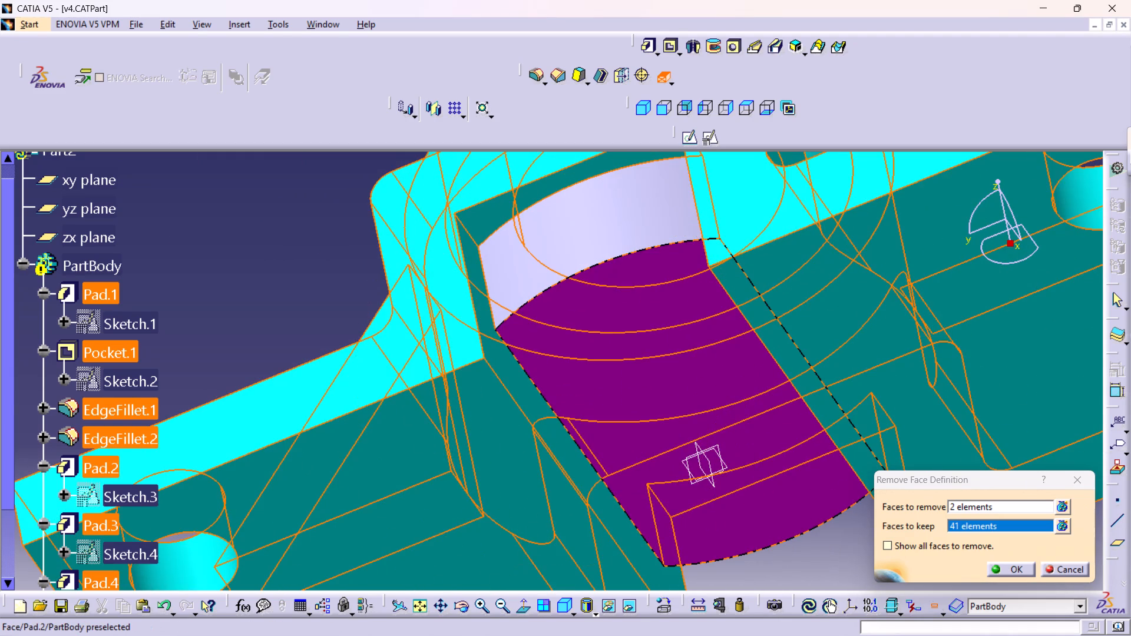
pyautogui.moveTo(650, 294); pyautogui.dragTo(630, 487, button='middle')
pyautogui.moveTo(650, 294); pyautogui.dragTo(636, 491, button='right')
pyautogui.moveTo(517, 353); pyautogui.dragTo(402, 434, button='middle')
pyautogui.moveTo(517, 353); pyautogui.dragTo(402, 434, button='right')
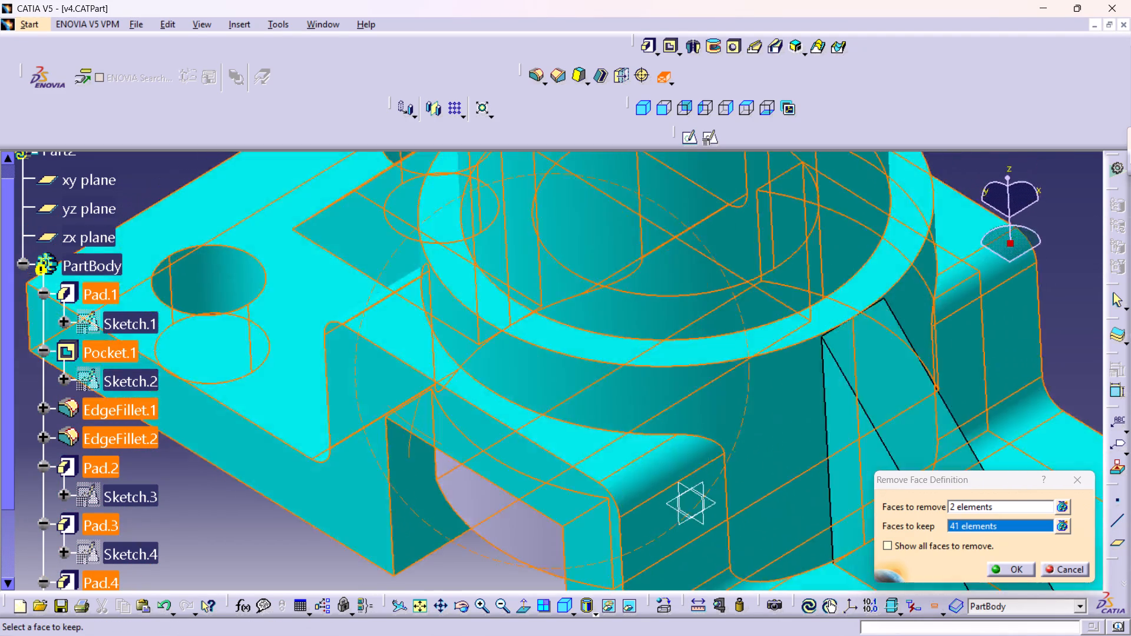
pyautogui.moveTo(402, 434); pyautogui.dragTo(359, 458, button='middle')
pyautogui.moveTo(402, 434); pyautogui.dragTo(358, 458, button='right')
pyautogui.moveTo(796, 401); pyautogui.dragTo(624, 468, button='middle')
pyautogui.moveTo(796, 401); pyautogui.dragTo(624, 468, button='right')
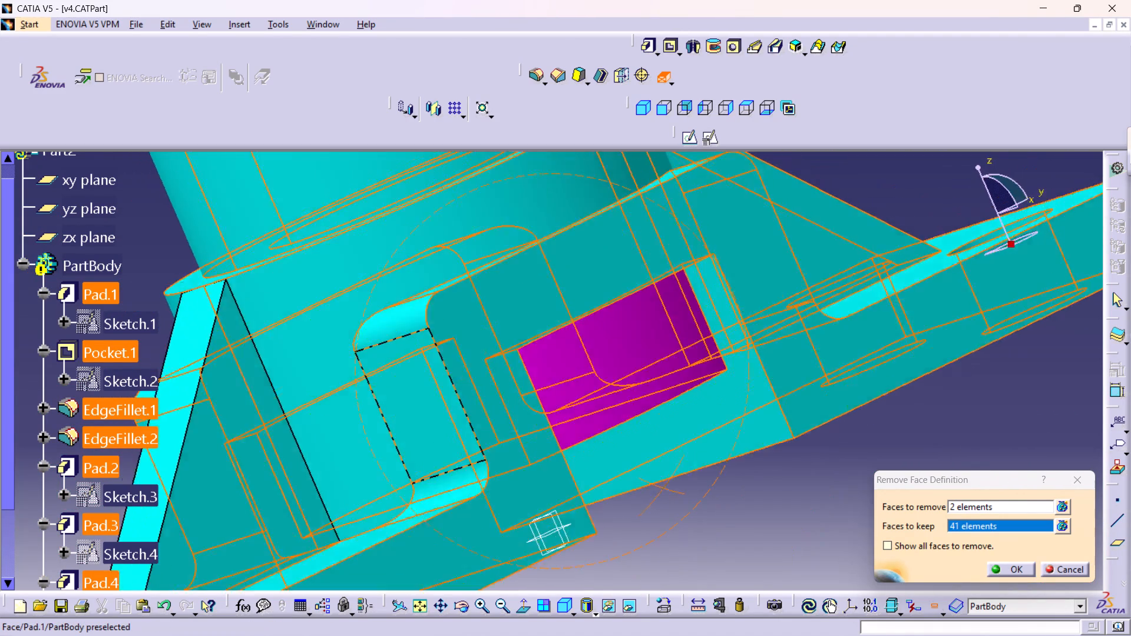
pyautogui.moveTo(624, 468); pyautogui.dragTo(787, 360, button='middle')
pyautogui.moveTo(624, 468); pyautogui.dragTo(787, 360, button='right')
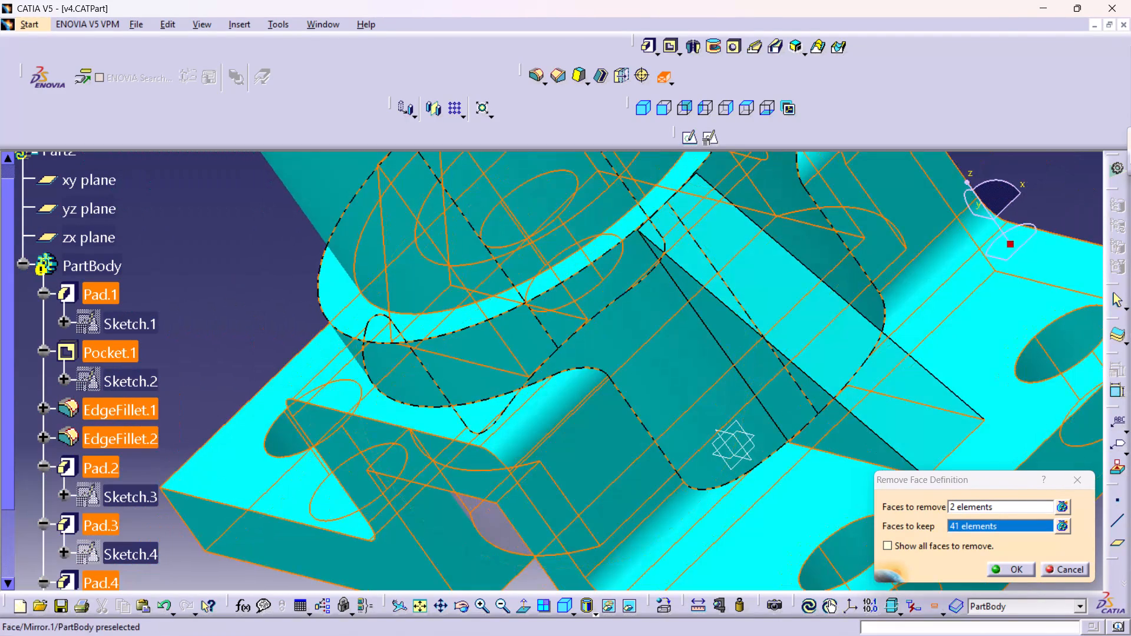
pyautogui.moveTo(664, 445); pyautogui.dragTo(717, 342, button='middle')
pyautogui.moveTo(664, 443); pyautogui.dragTo(717, 342, button='right')
pyautogui.moveTo(406, 472); pyautogui.dragTo(391, 423, button='middle')
pyautogui.moveTo(395, 452); pyautogui.dragTo(391, 423, button='right')
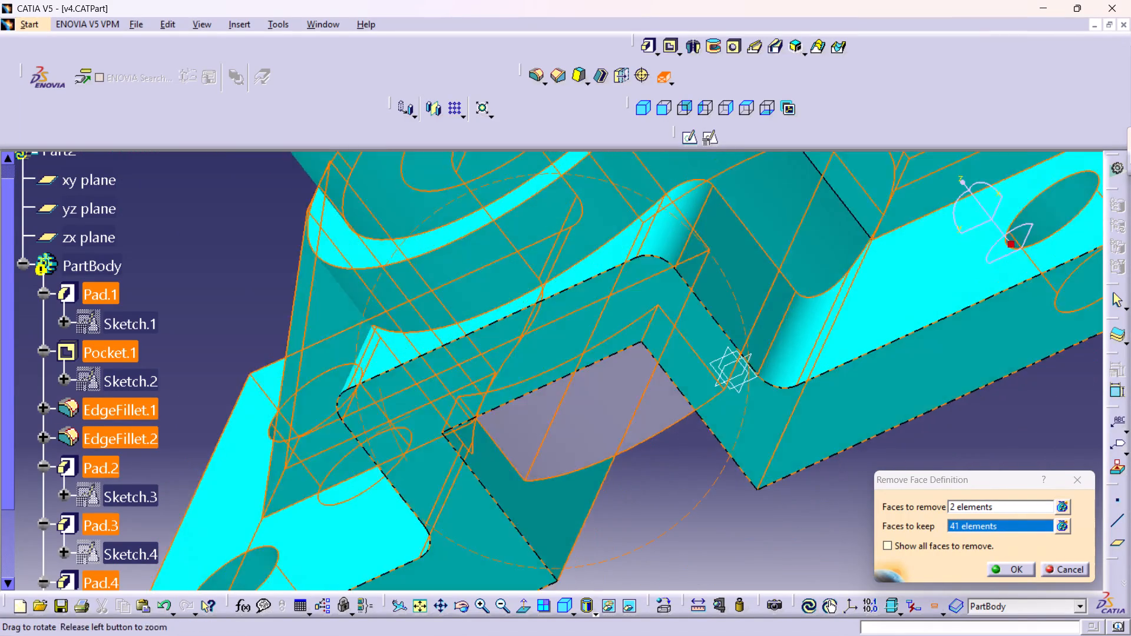
# Add the boss's remaining curved side inside the channel to the faces to remove and apply the face removal.
pyautogui.moveTo(391, 423); pyautogui.dragTo(390, 284, button='right')
pyautogui.moveTo(391, 423); pyautogui.dragTo(390, 284, button='middle')
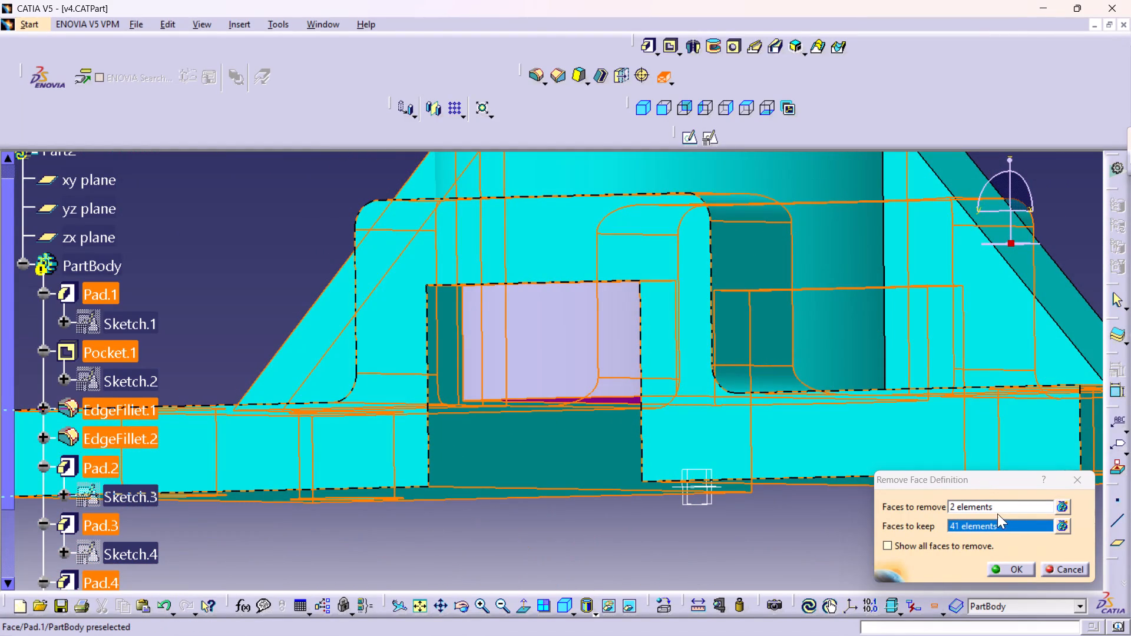
pyautogui.click(993, 509)
pyautogui.click(562, 354)
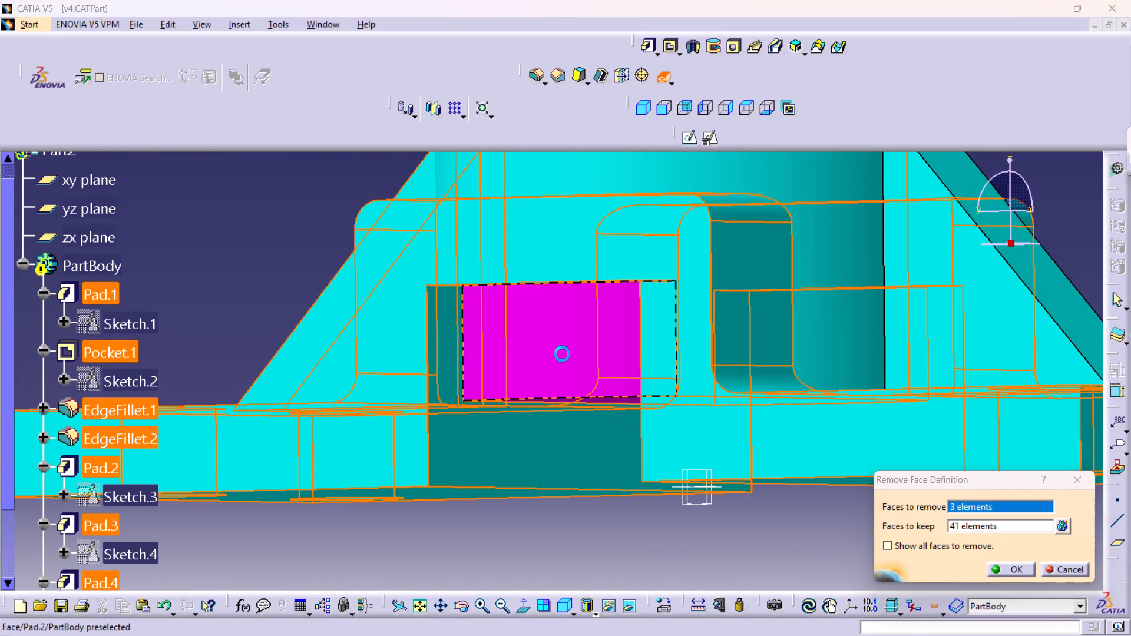
pyautogui.moveTo(750, 459); pyautogui.dragTo(414, 435, button='middle')
pyautogui.moveTo(752, 444); pyautogui.dragTo(414, 435, button='right')
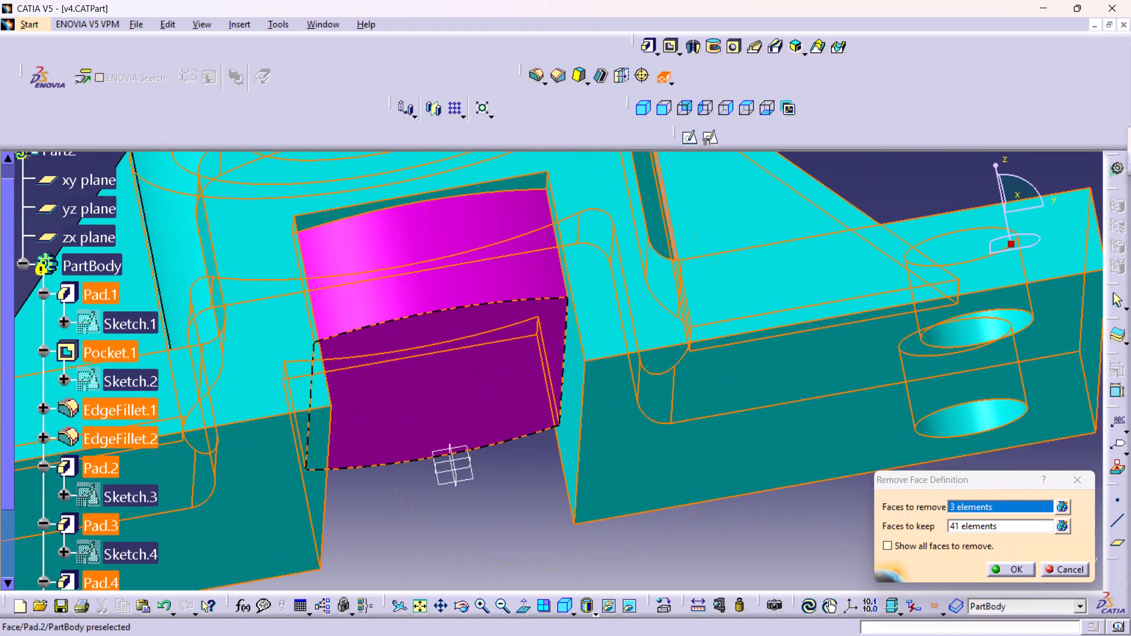
pyautogui.click(1014, 568)
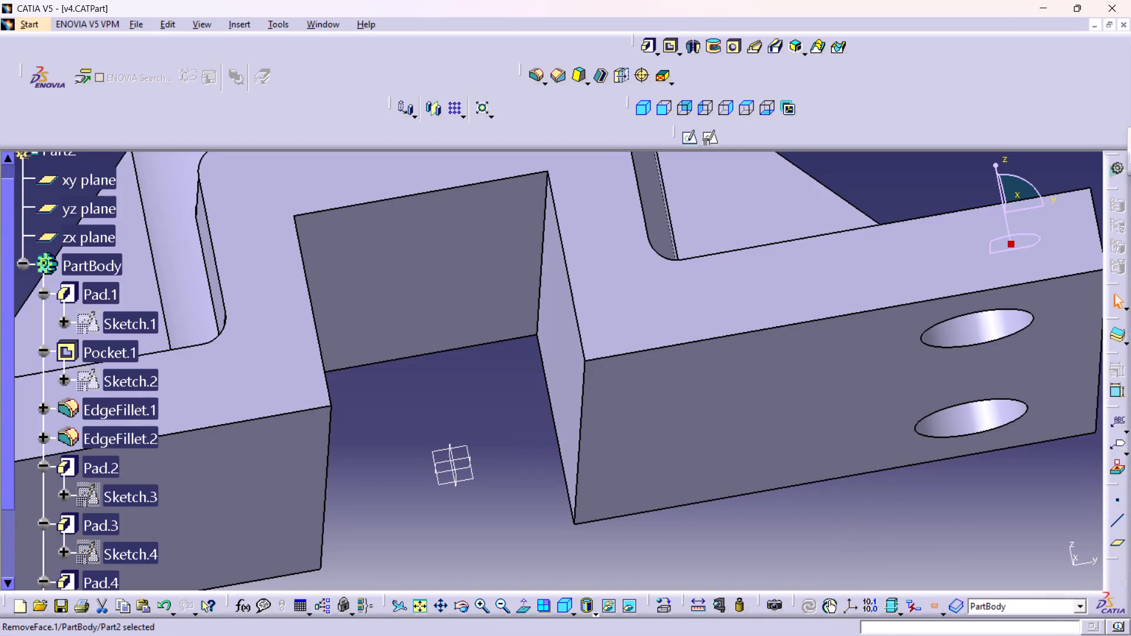
# Inspect the underside channel where the boss protruded, and review the whole bracket in isometric view.
pyautogui.moveTo(797, 380); pyautogui.dragTo(793, 525, button='middle')
pyautogui.moveTo(797, 380); pyautogui.dragTo(793, 525, button='right')
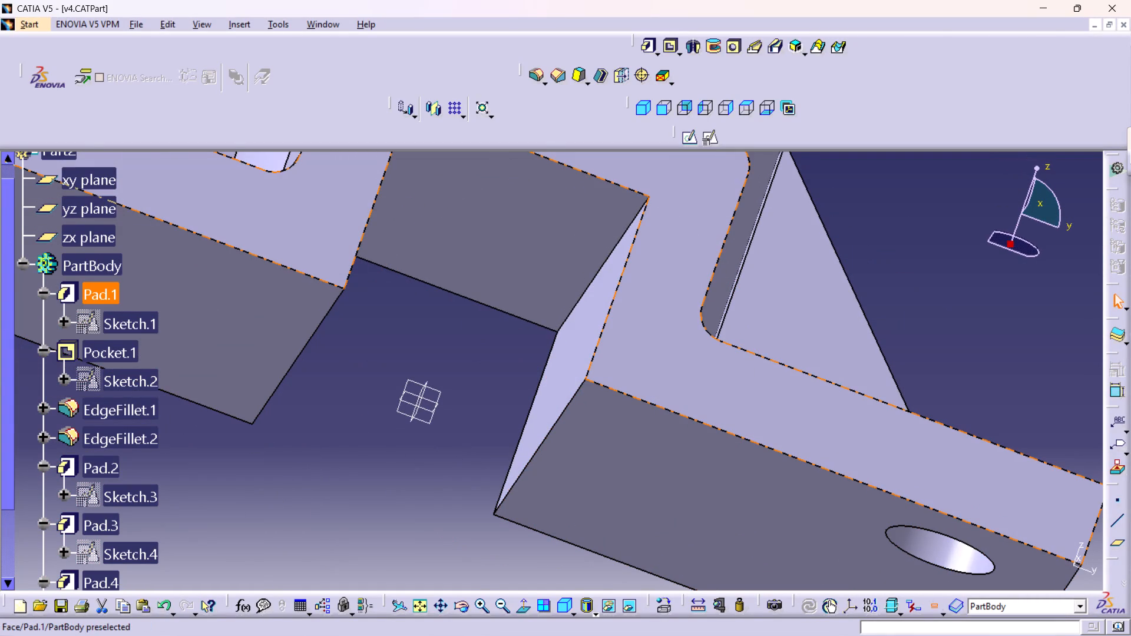
pyautogui.moveTo(229, 257); pyautogui.dragTo(266, 334, button='middle')
pyautogui.moveTo(229, 257); pyautogui.dragTo(266, 334, button='right')
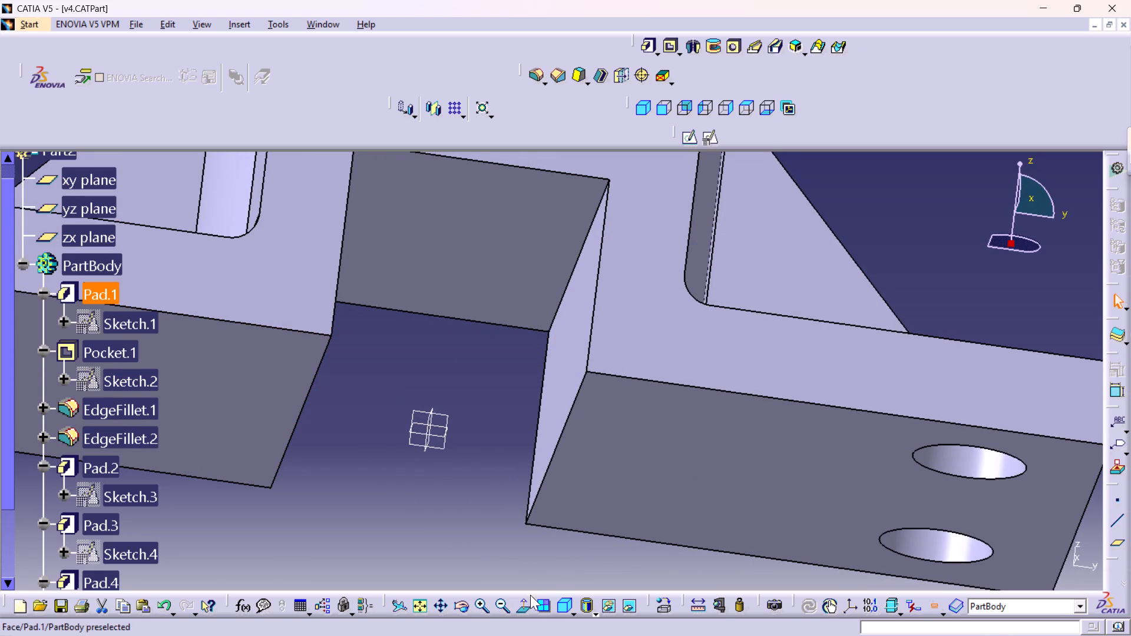
pyautogui.click(559, 608)
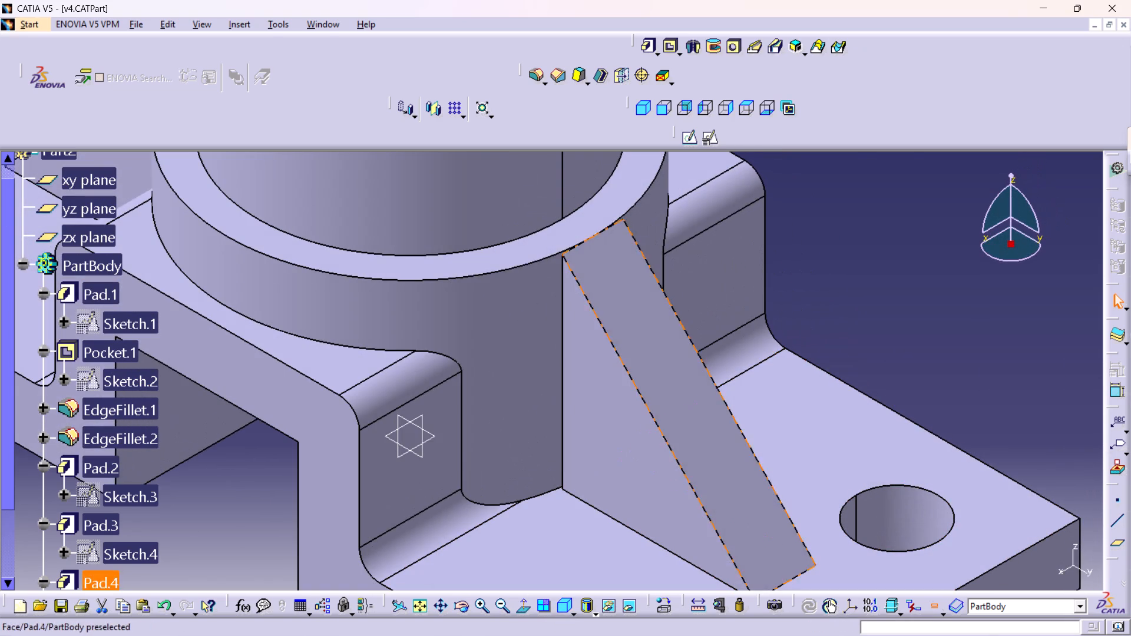
pyautogui.moveTo(735, 372); pyautogui.dragTo(760, 466, button='middle')
pyautogui.rightClick(735, 372)
pyautogui.moveTo(756, 351); pyautogui.dragTo(754, 383, button='middle')
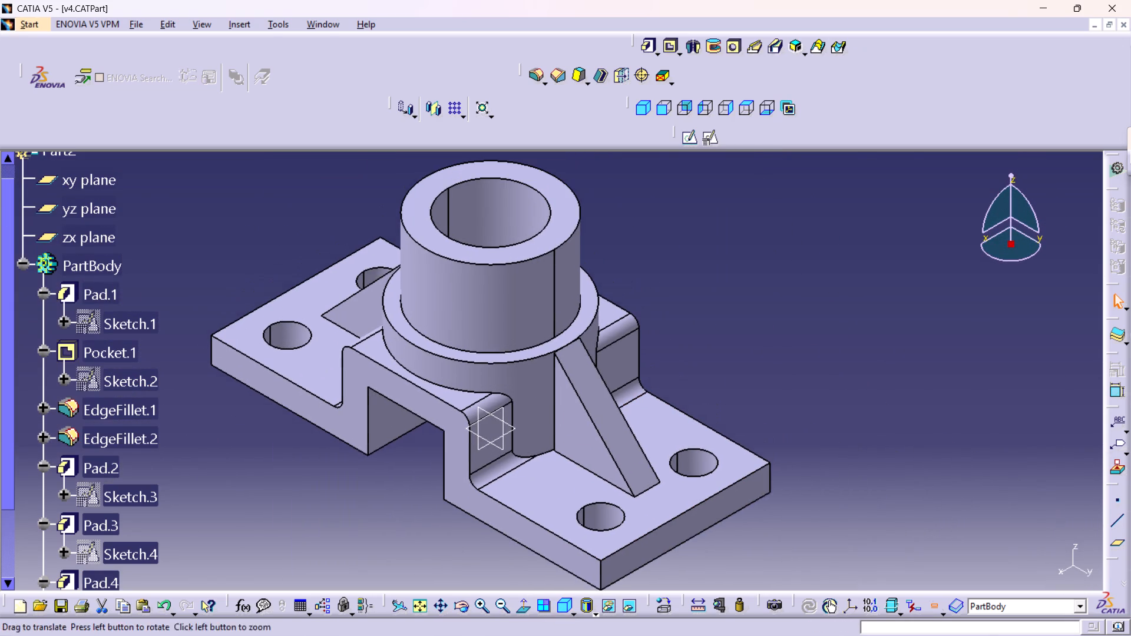
pyautogui.moveTo(754, 383); pyautogui.dragTo(754, 387, button='middle')
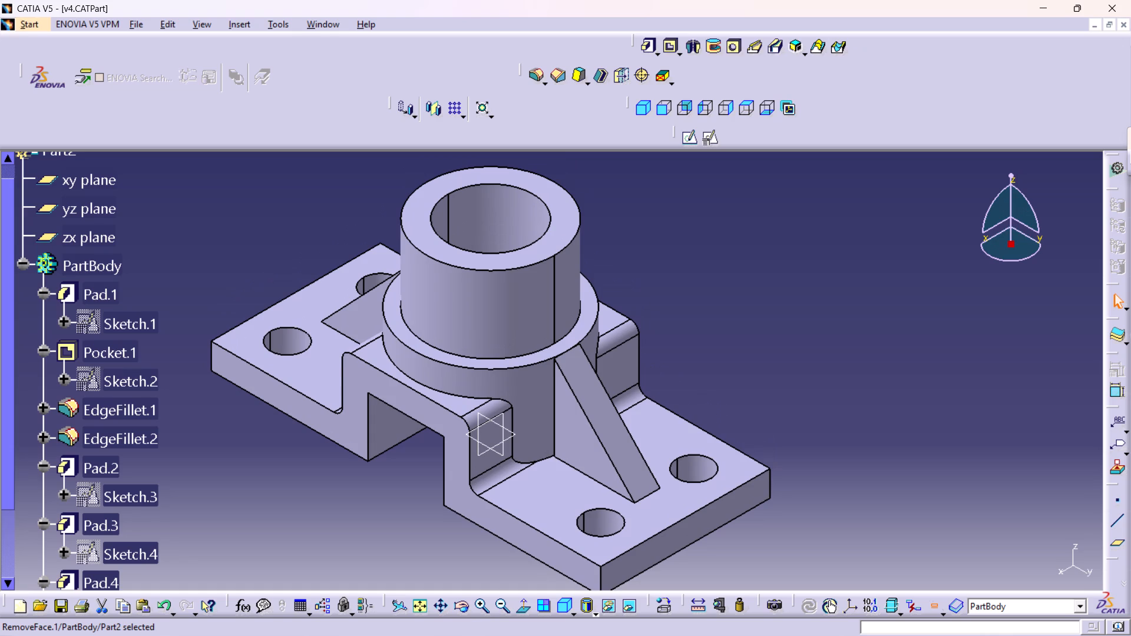
pyautogui.moveTo(596, 448); pyautogui.dragTo(580, 400, button='middle')
pyautogui.rightClick(596, 448)
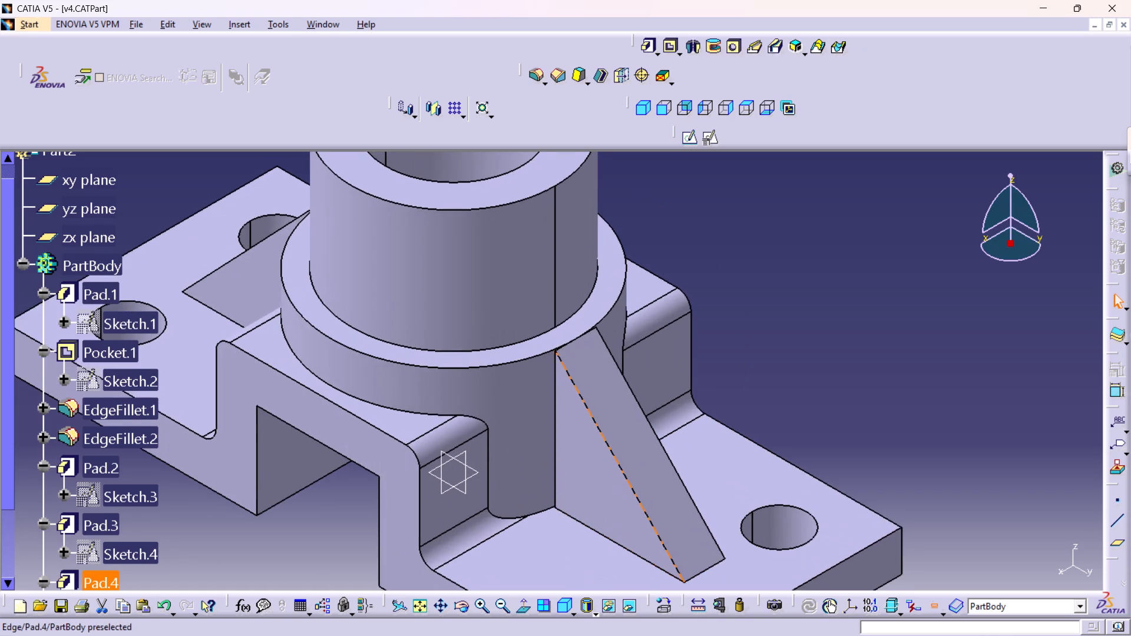
pyautogui.moveTo(583, 430); pyautogui.dragTo(609, 502, button='middle')
pyautogui.rightClick(592, 436)
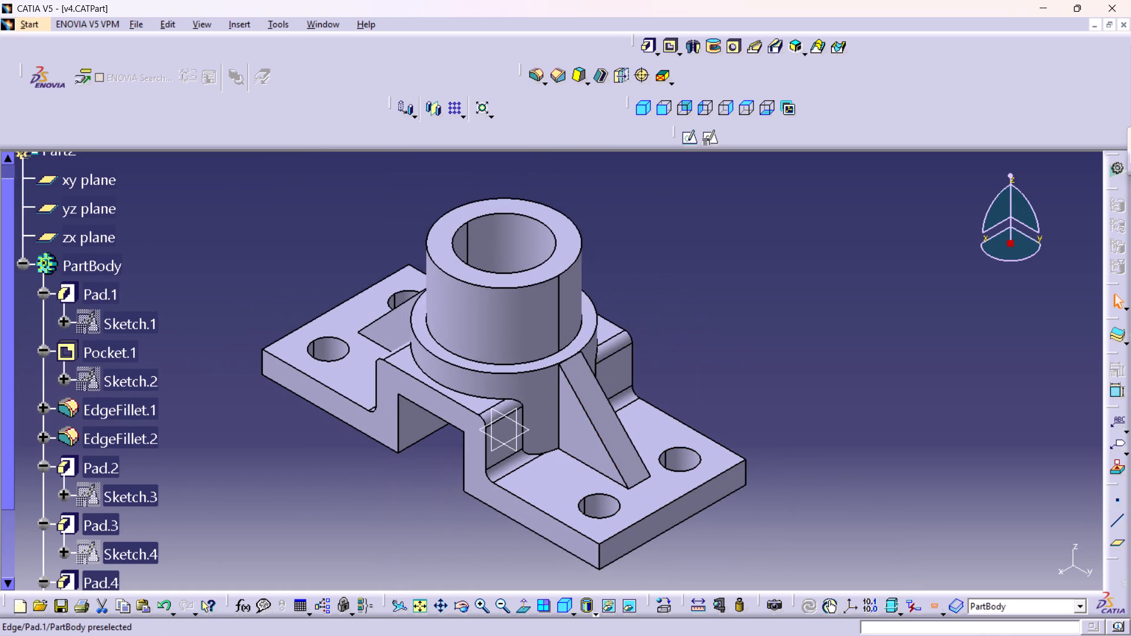
# Save the v4 part.
pyautogui.hotkey('ctrl', 's')
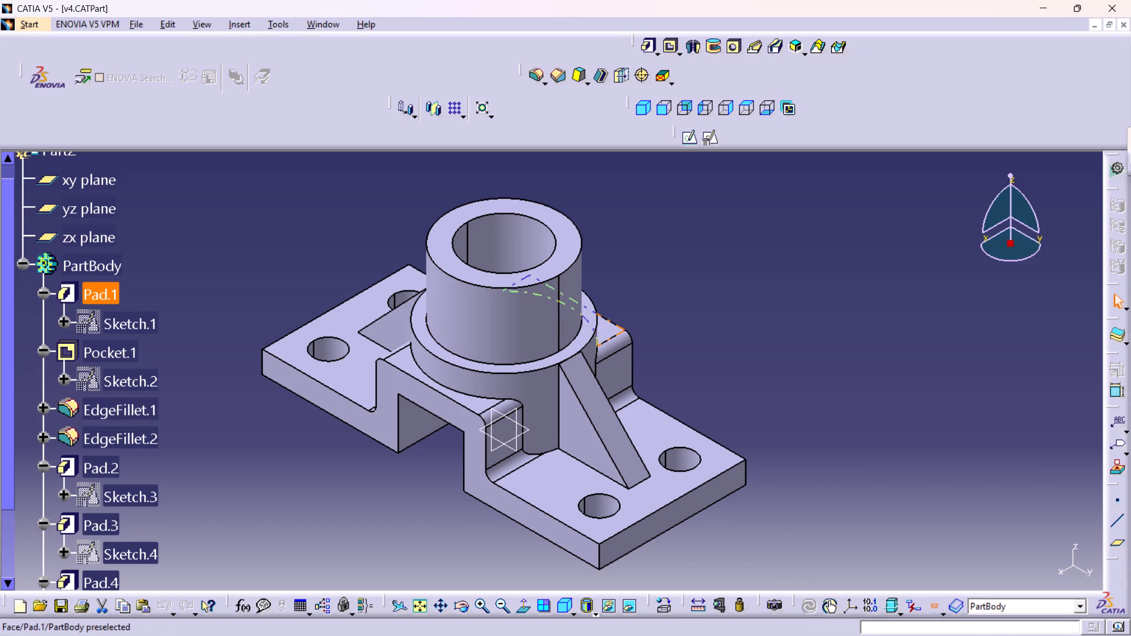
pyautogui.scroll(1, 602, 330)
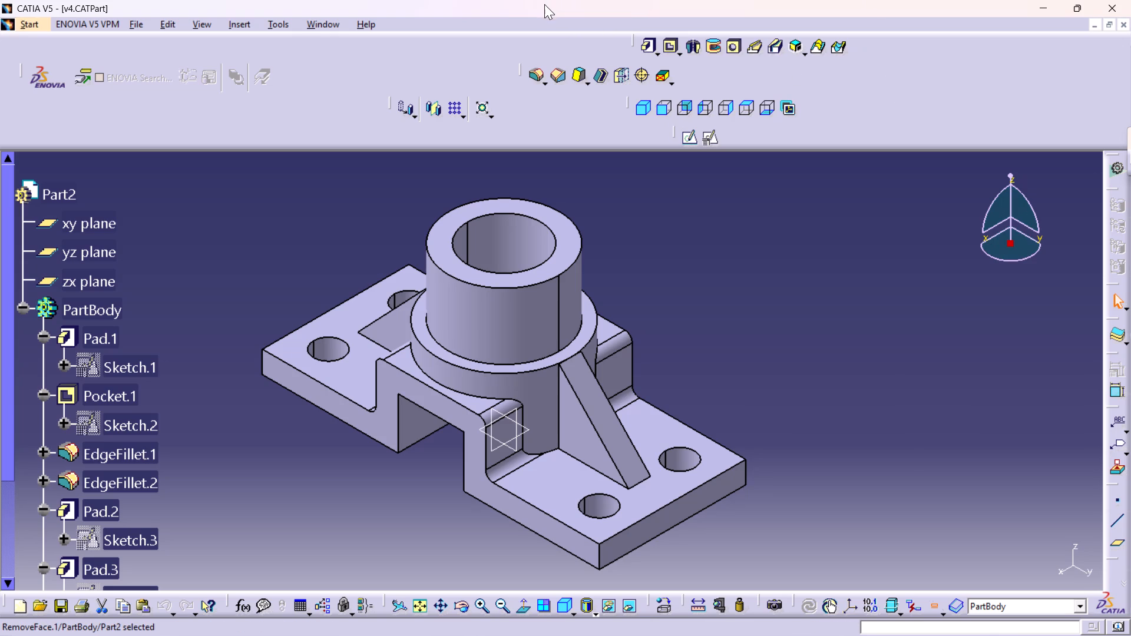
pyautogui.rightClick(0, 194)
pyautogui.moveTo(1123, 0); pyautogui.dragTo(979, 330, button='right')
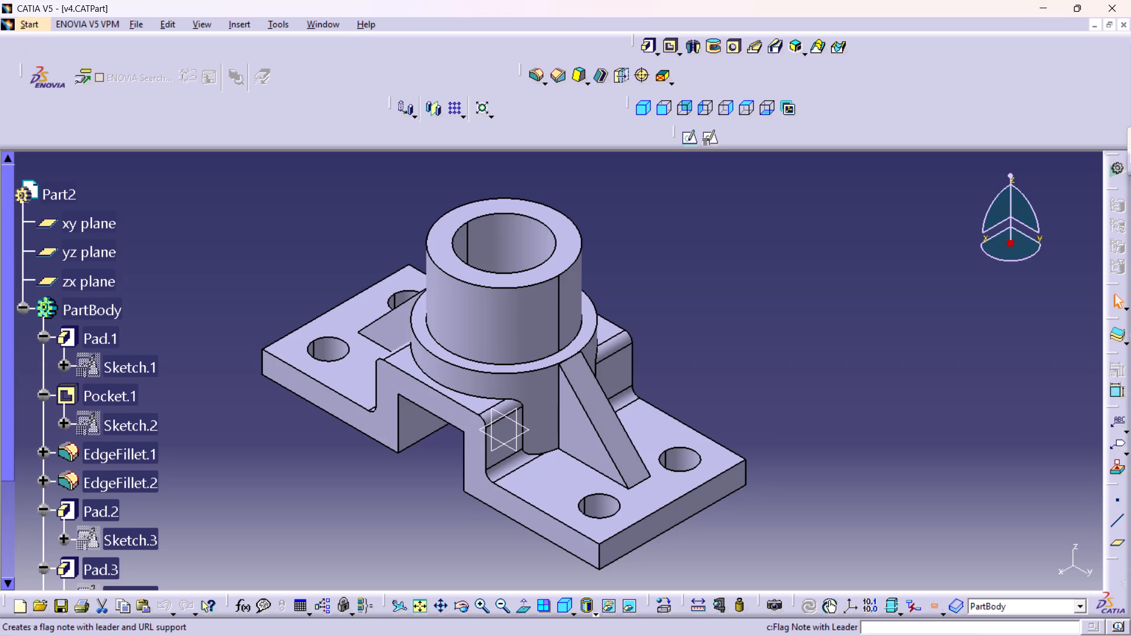
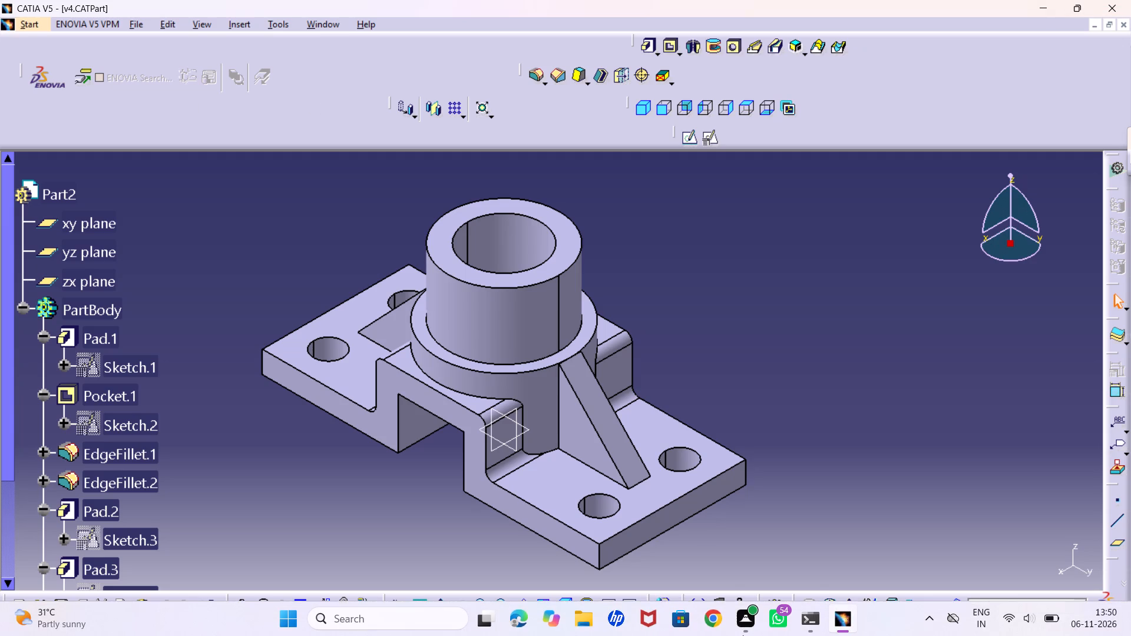
# Save the v4 part again.
pyautogui.hotkey('ctrl', 's')
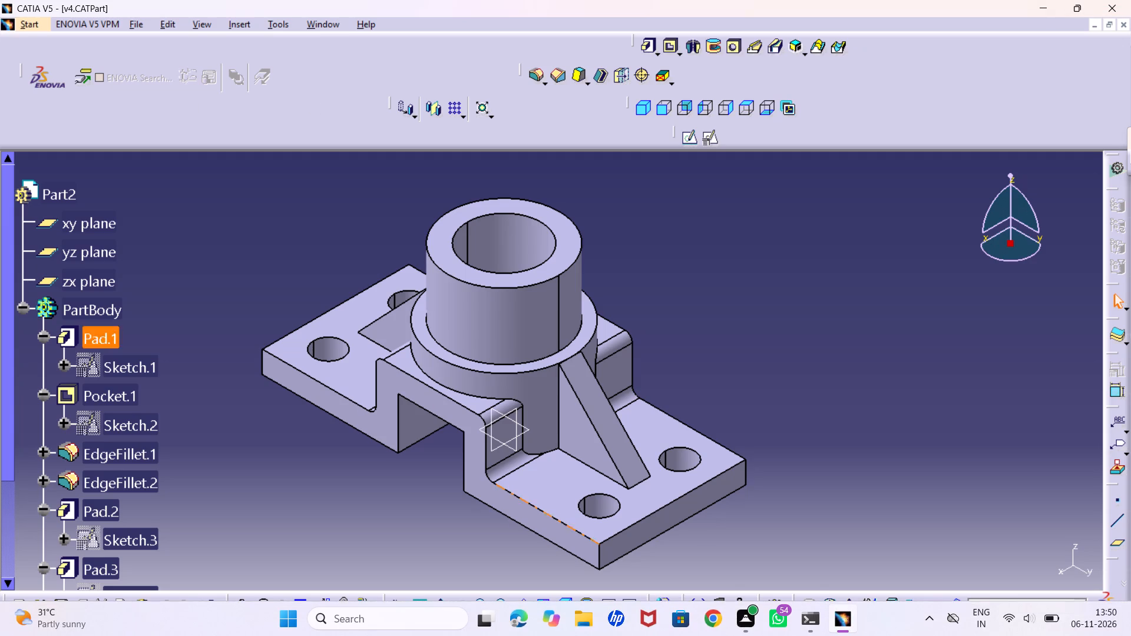
pyautogui.hotkey('ctrl', 's')
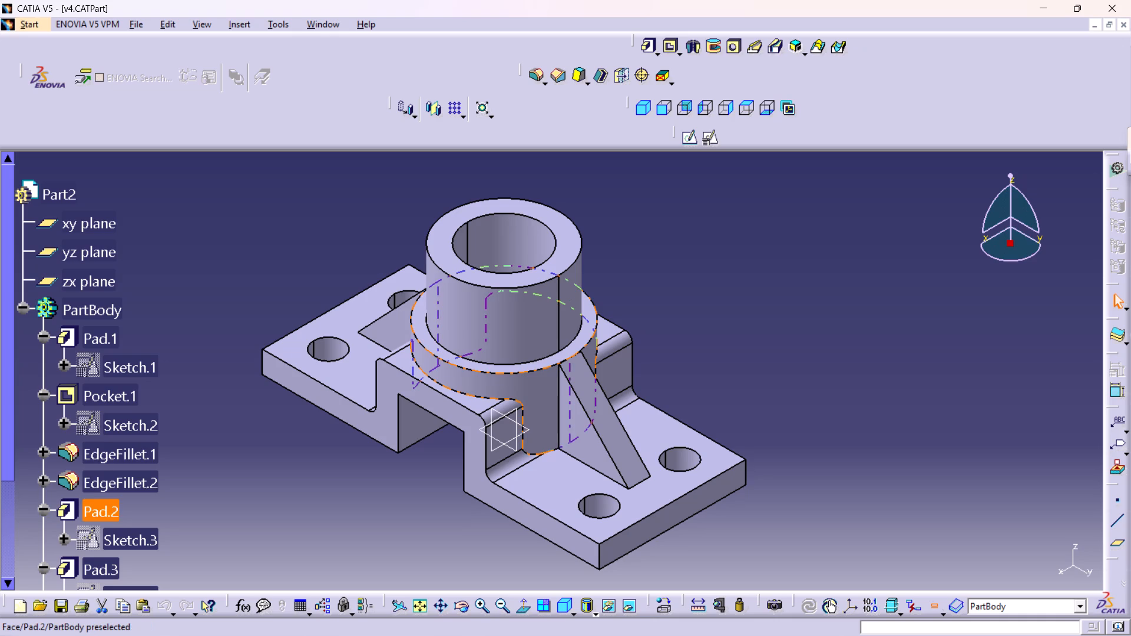
# Print the isometric view of the bracket with Microsoft Print to PDF, saving it as v4 in the CATIA documents folder.
pyautogui.hotkey('ctrl', 'p')
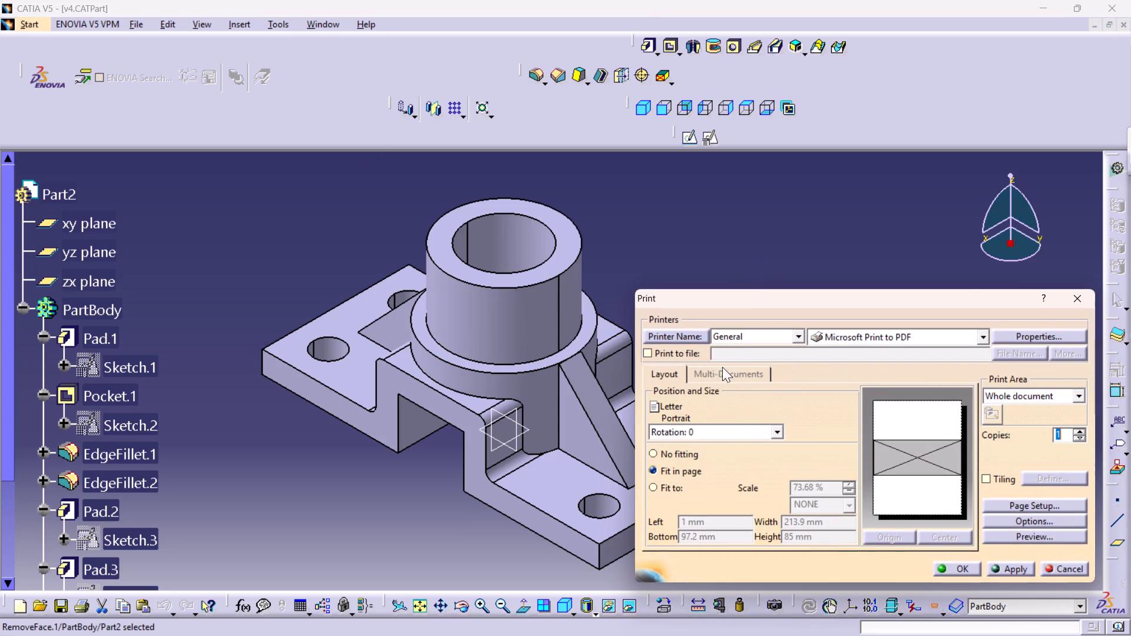
pyautogui.click(950, 569)
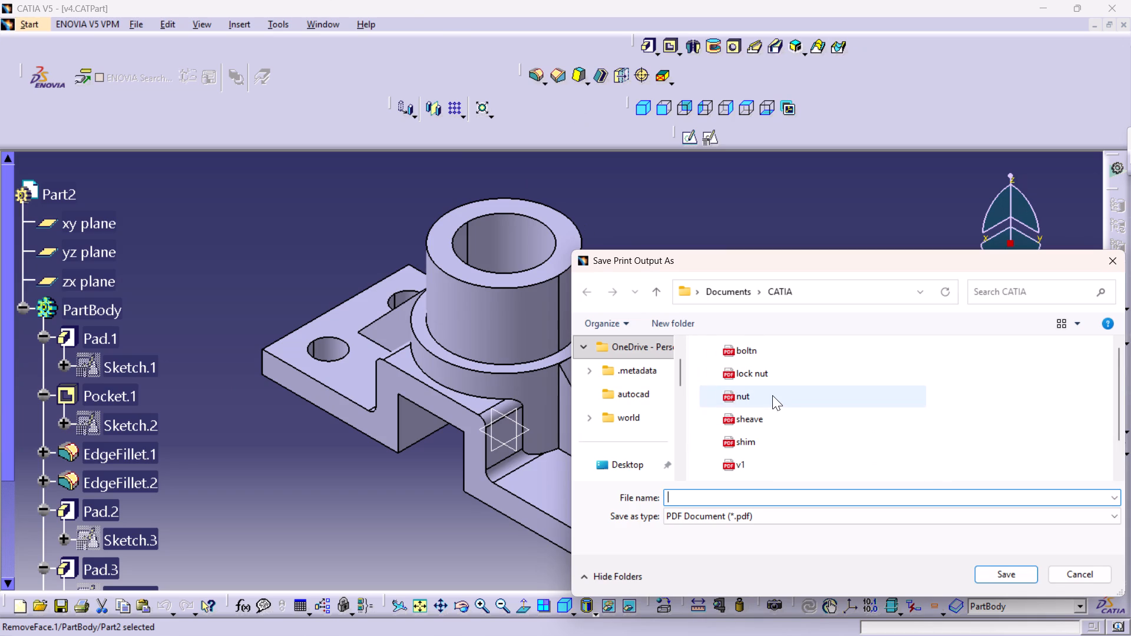
pyautogui.press('v')
pyautogui.press('4')
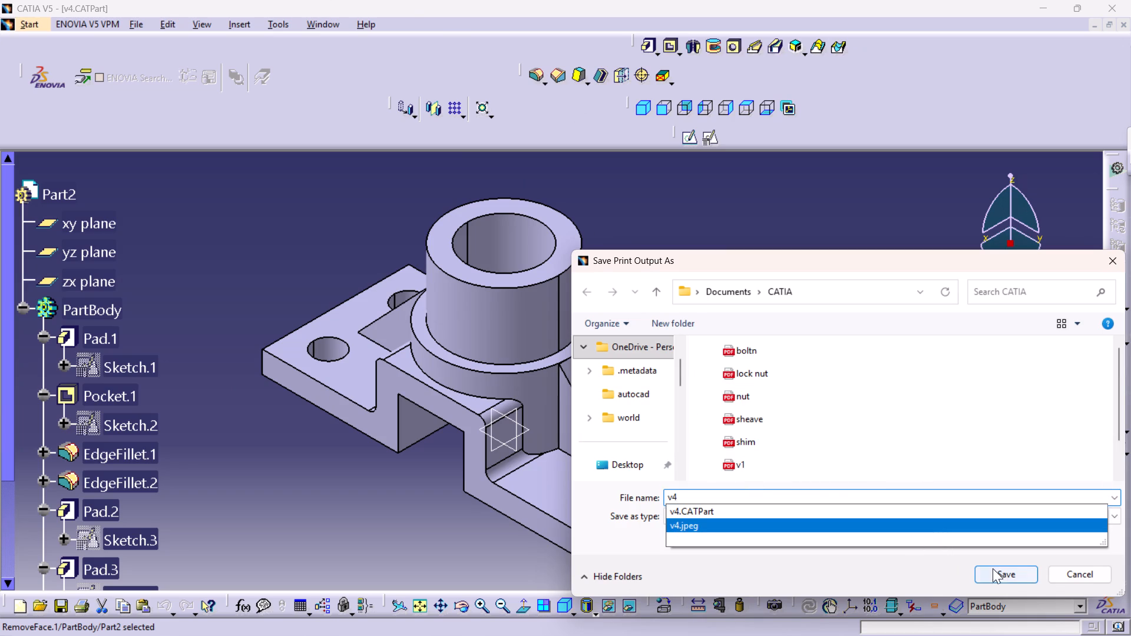
pyautogui.click(1003, 582)
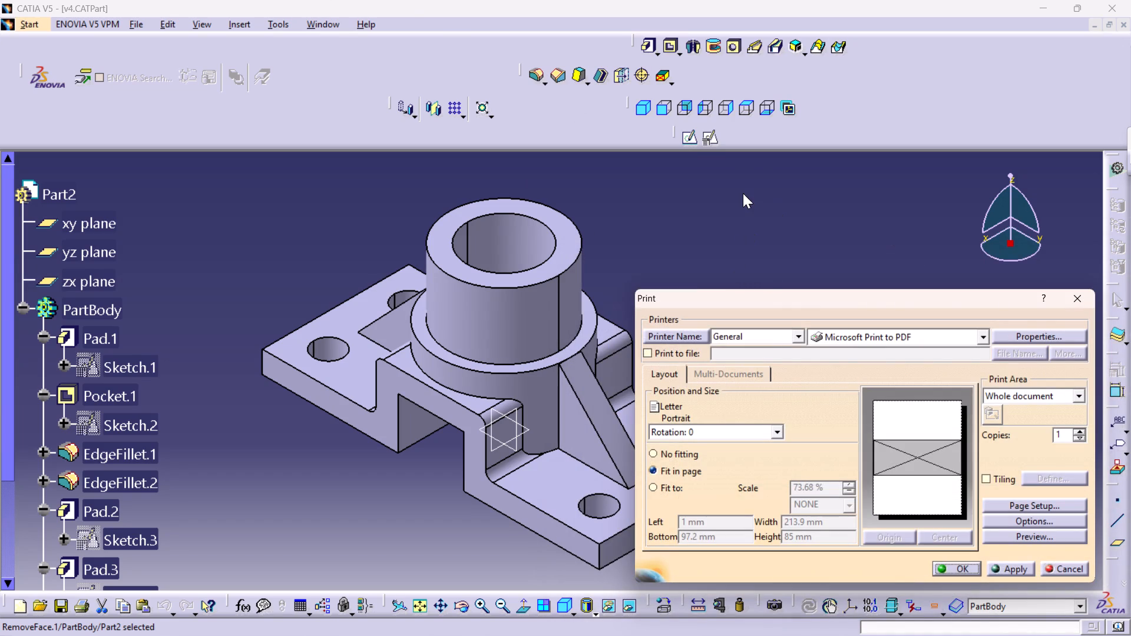